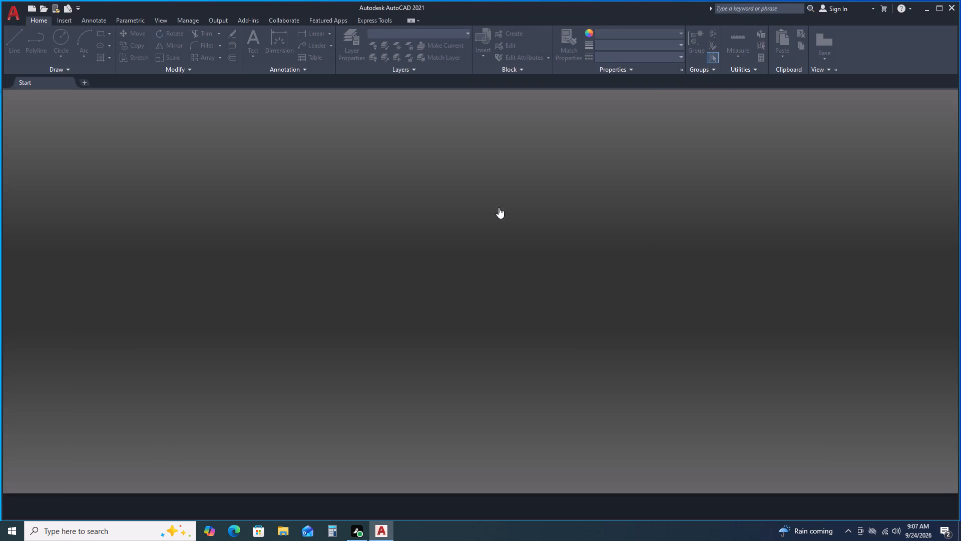
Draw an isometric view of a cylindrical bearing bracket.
Start a new drawing and clear the workspace by closing the Help window and the Properties palette.
click(289, 188)
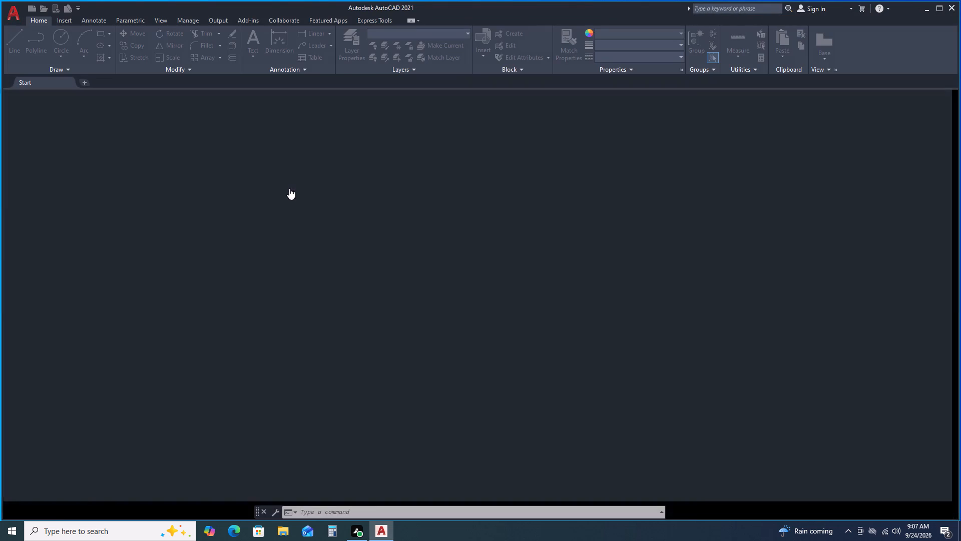
key(u)
key(n)
key(Return)
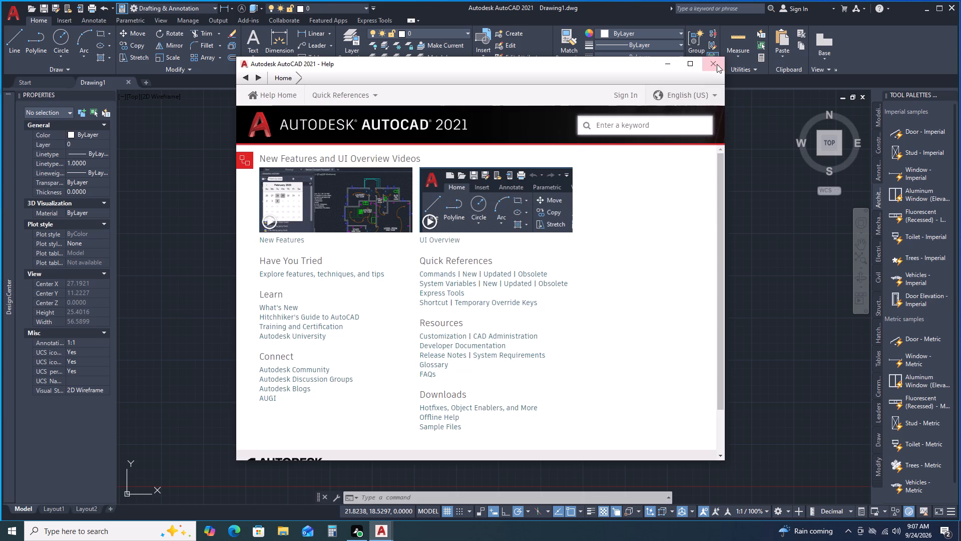
click(717, 64)
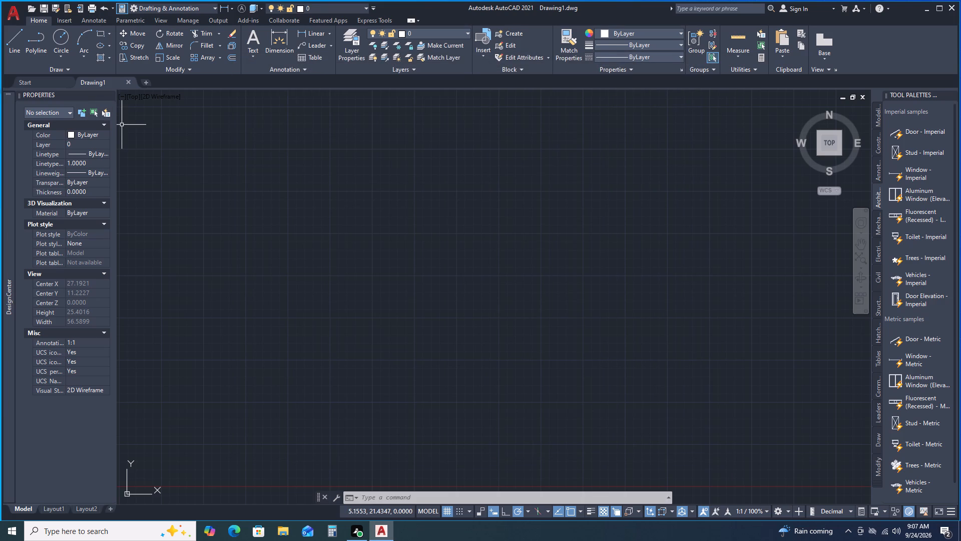
click(109, 95)
Configure the drawing units with length precision 0 and millimeters as the insertion scale.
key(u)
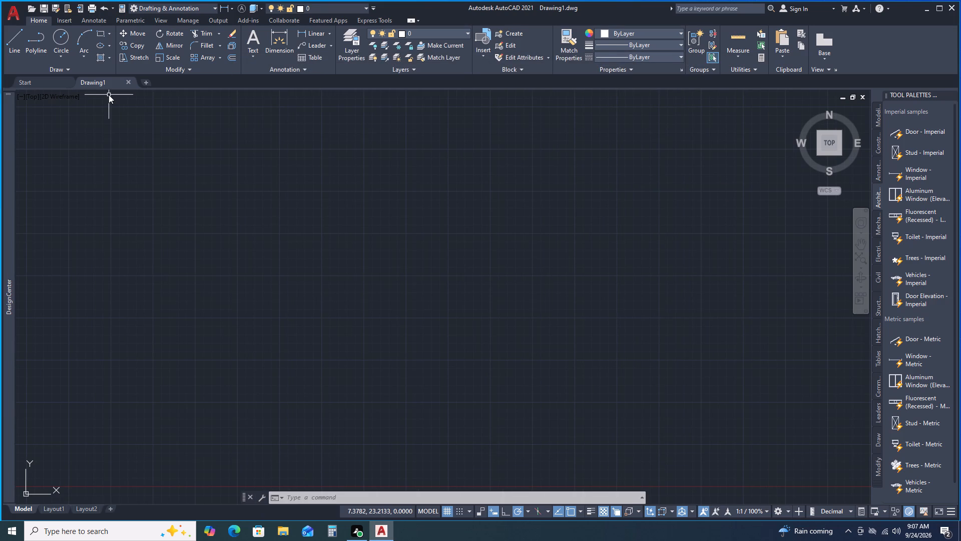
key(n)
key(Return)
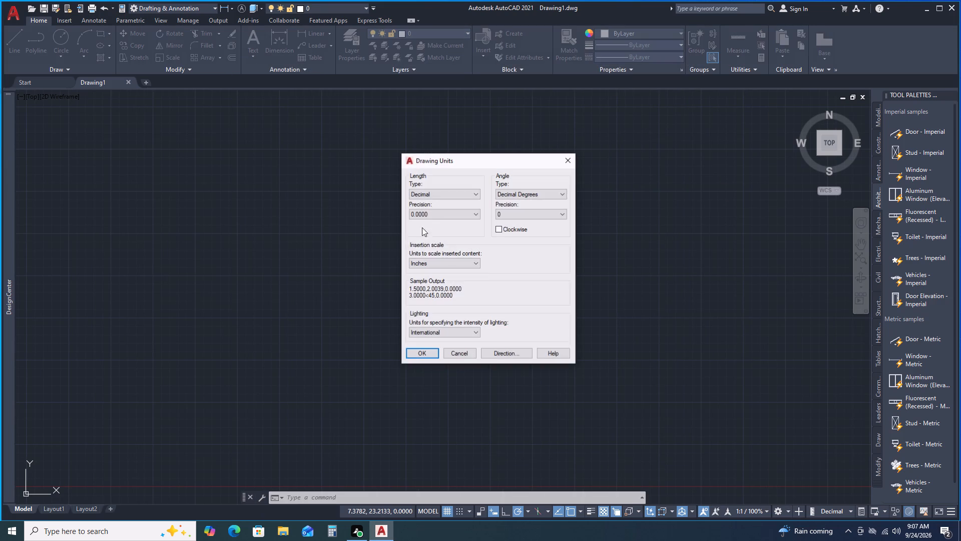
click(435, 216)
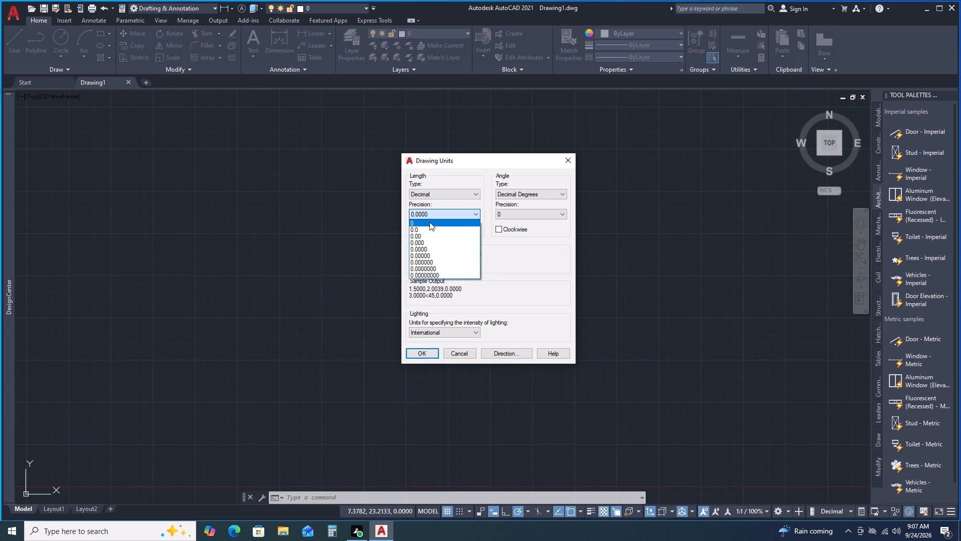
click(429, 222)
click(440, 263)
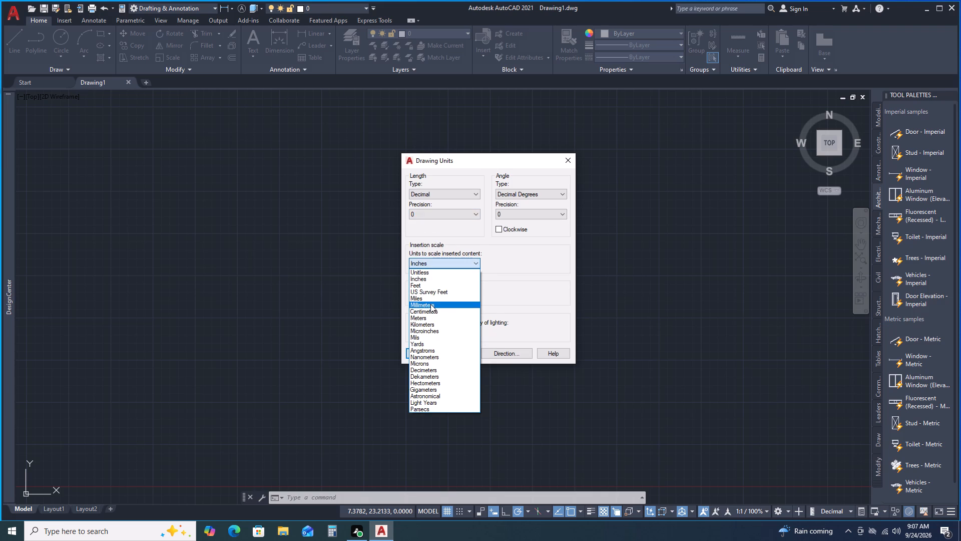
click(430, 304)
click(427, 353)
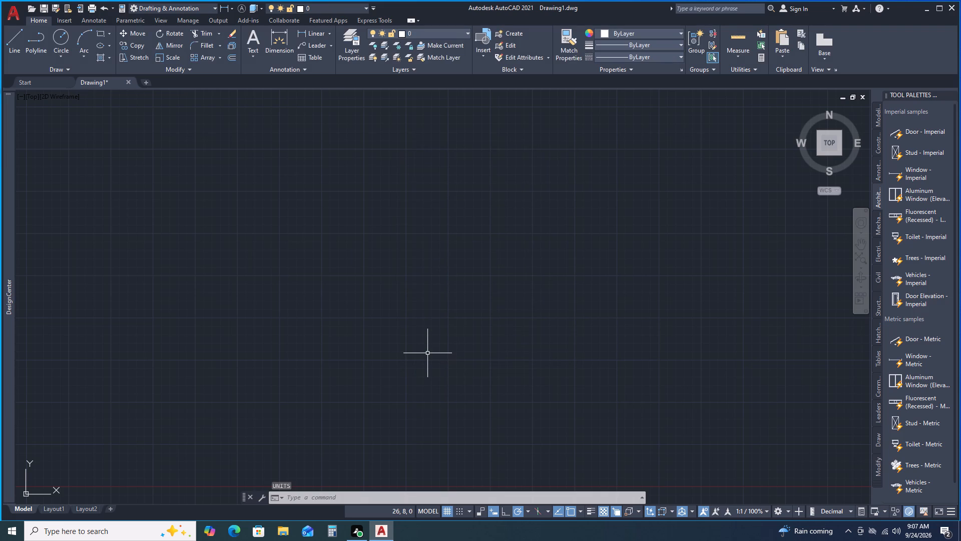
Modify the Standard dimension style to use arrow size 2 and text height 4.
key(d)
key(Return)
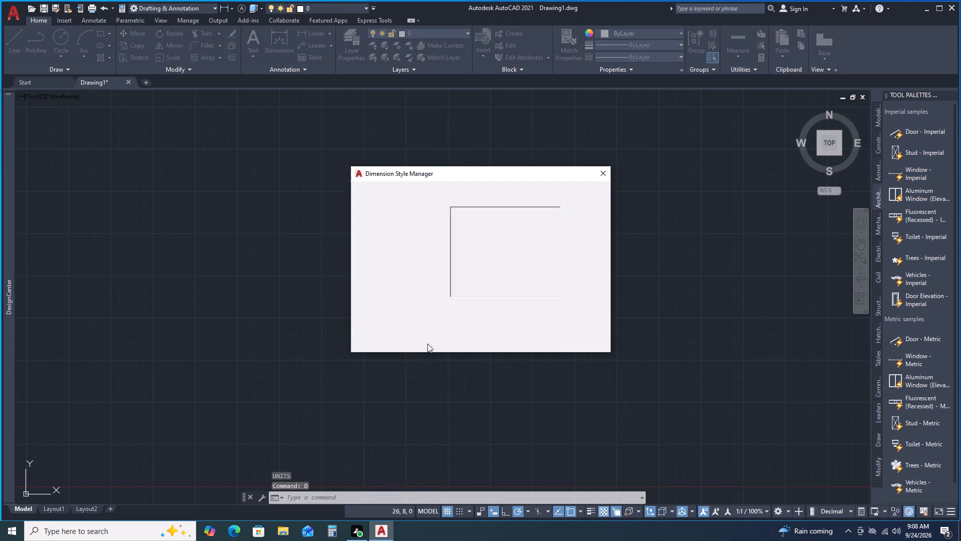
click(595, 242)
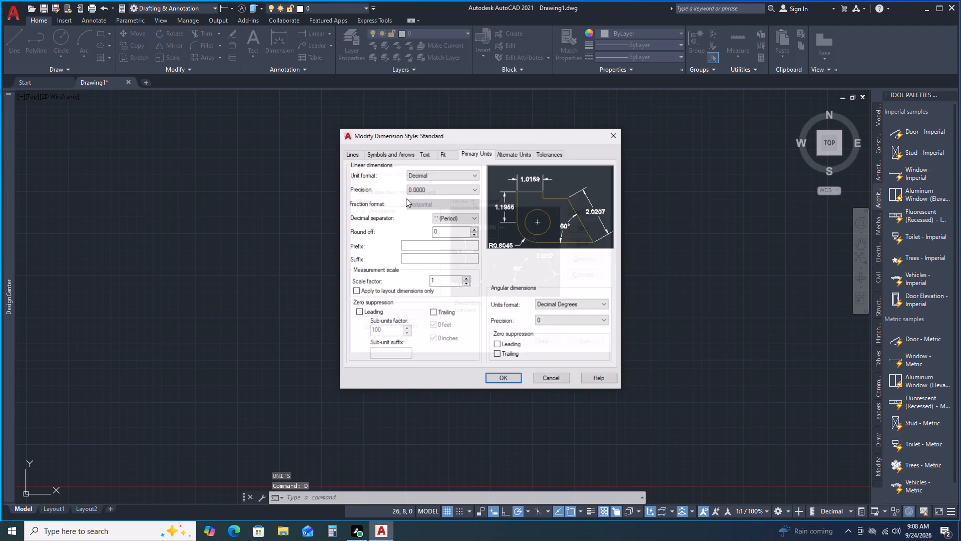
click(399, 153)
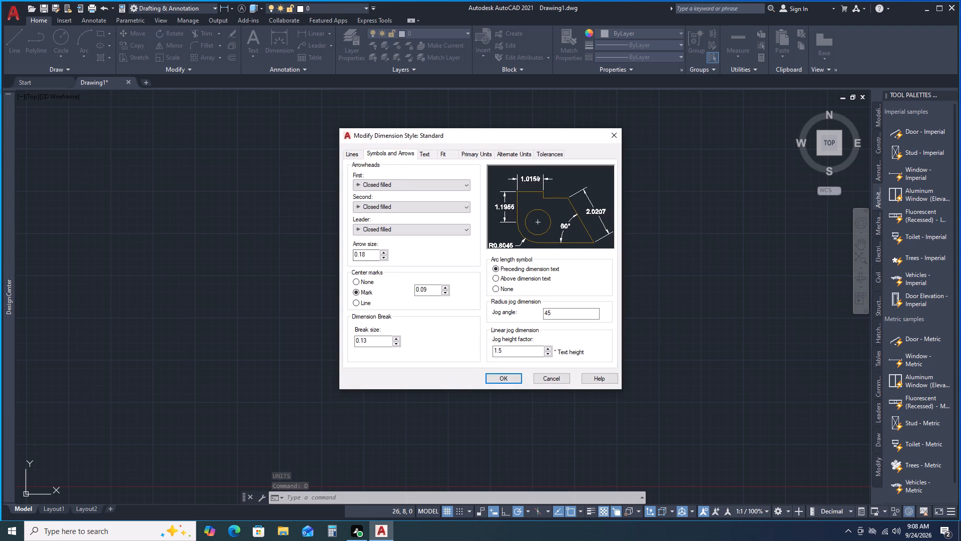
click(369, 256)
click(369, 256)
key(2)
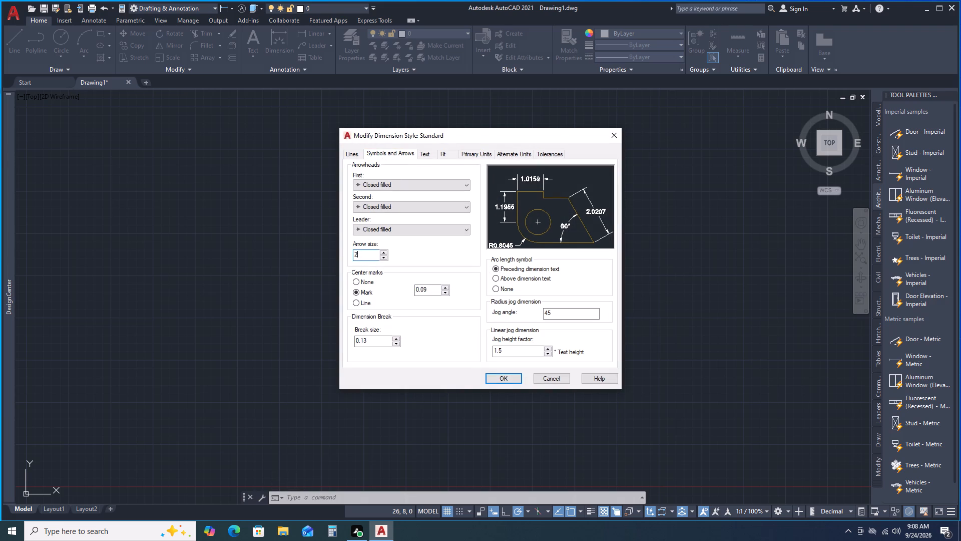
key(Return)
click(426, 153)
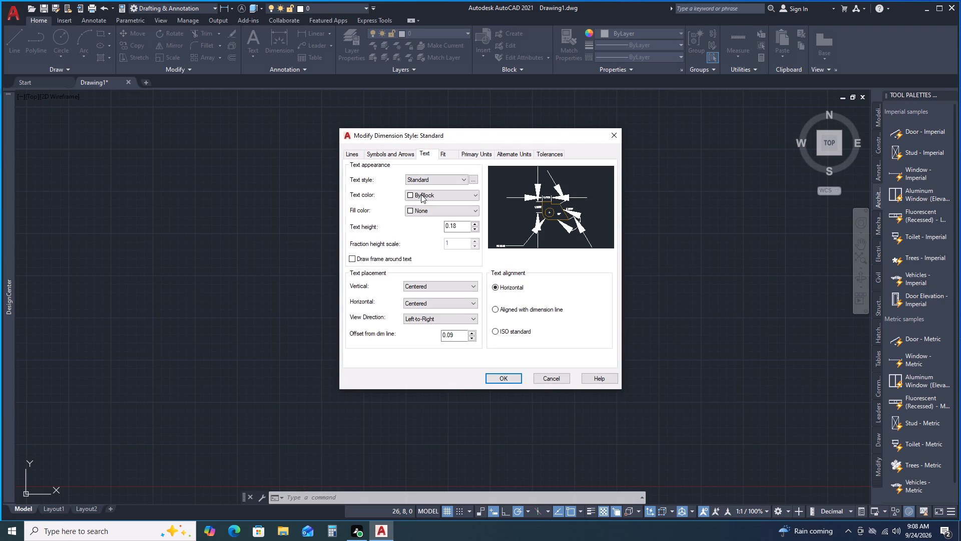
double_click(461, 224)
key(4)
key(Return)
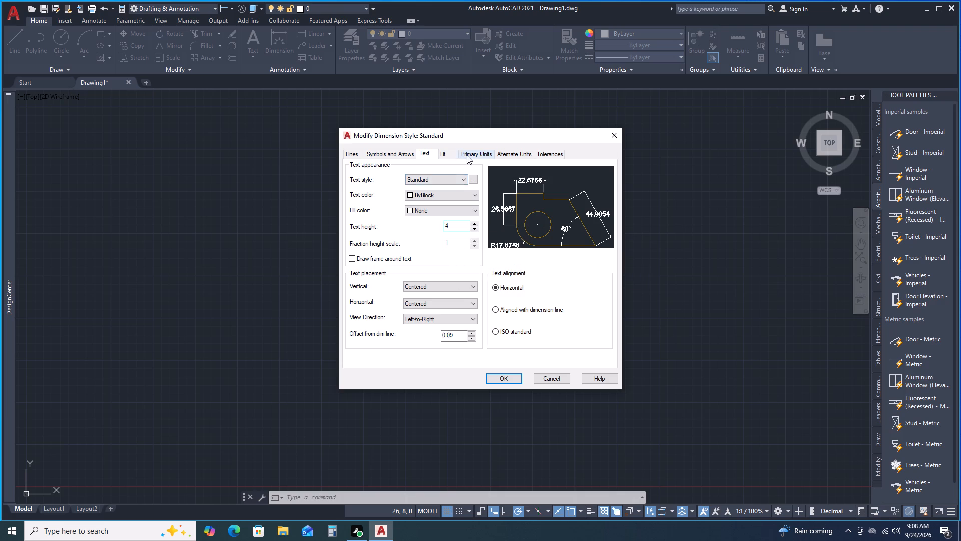
Set the Standard dimension style's primary unit precision to 0 and make the style current.
click(467, 155)
click(457, 184)
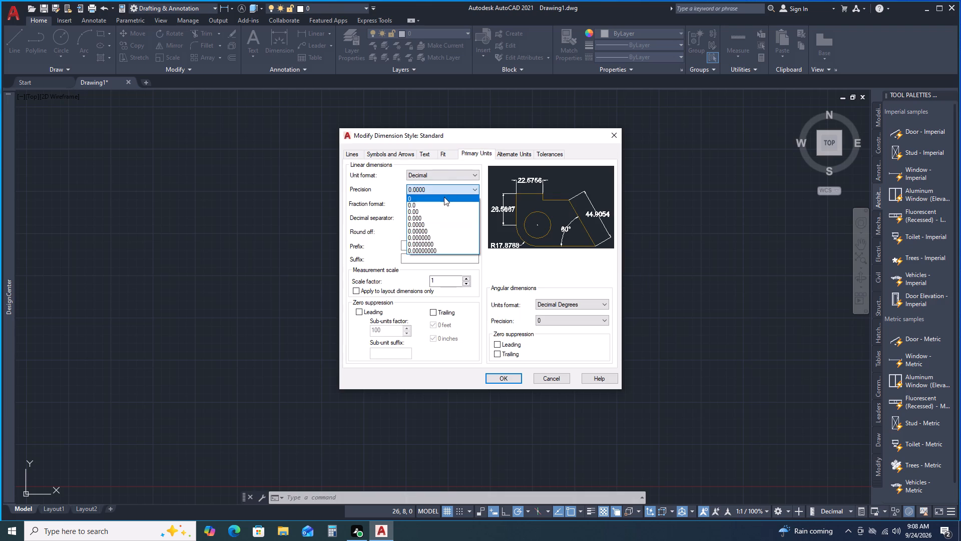
click(444, 197)
click(500, 382)
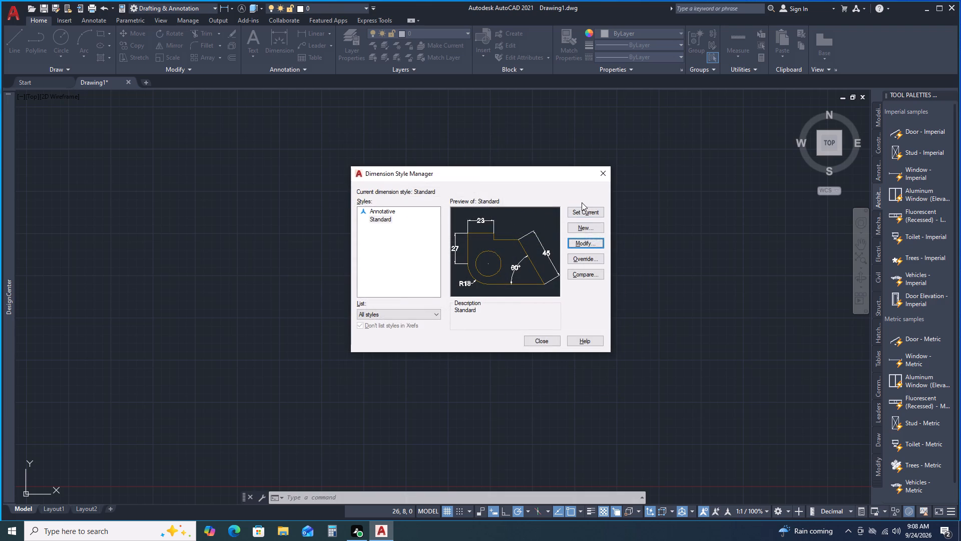
click(582, 211)
click(535, 340)
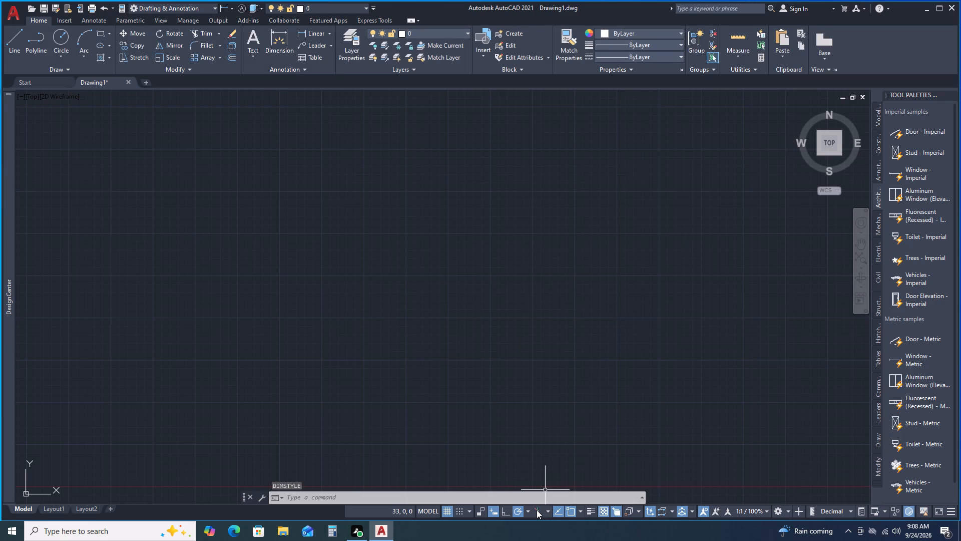
Turn on isometric drafting.
click(537, 510)
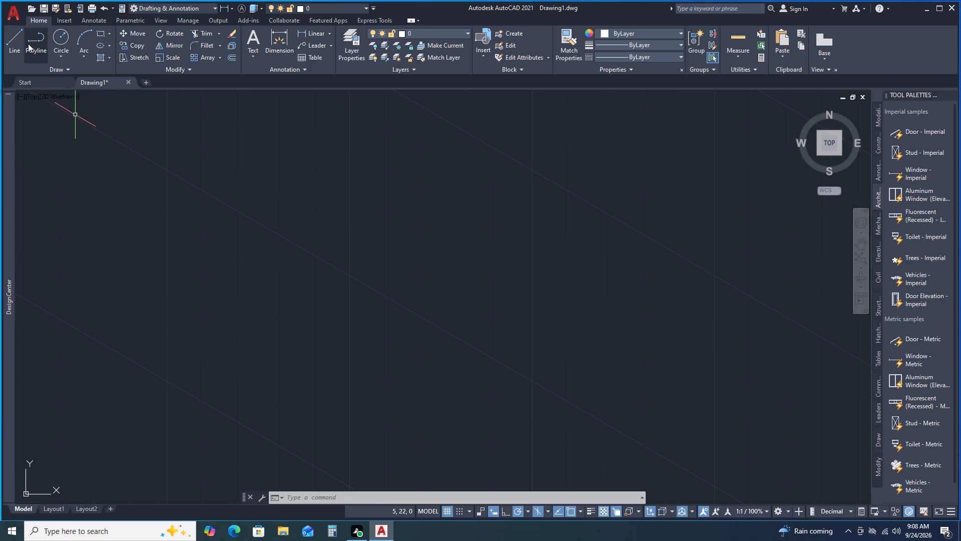
With Ortho on, draw the lower edge of an isometric face as an 80 mm line at 150°.
click(17, 35)
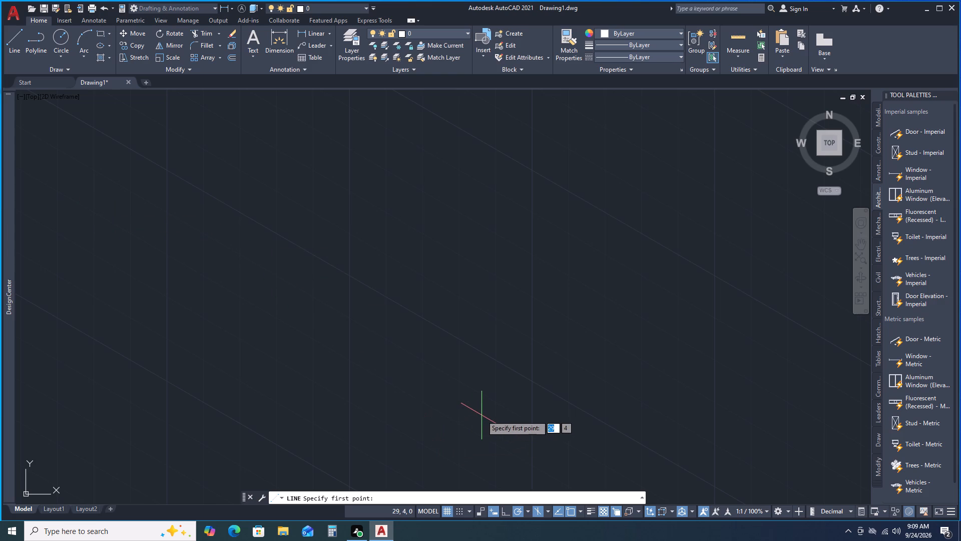
click(503, 413)
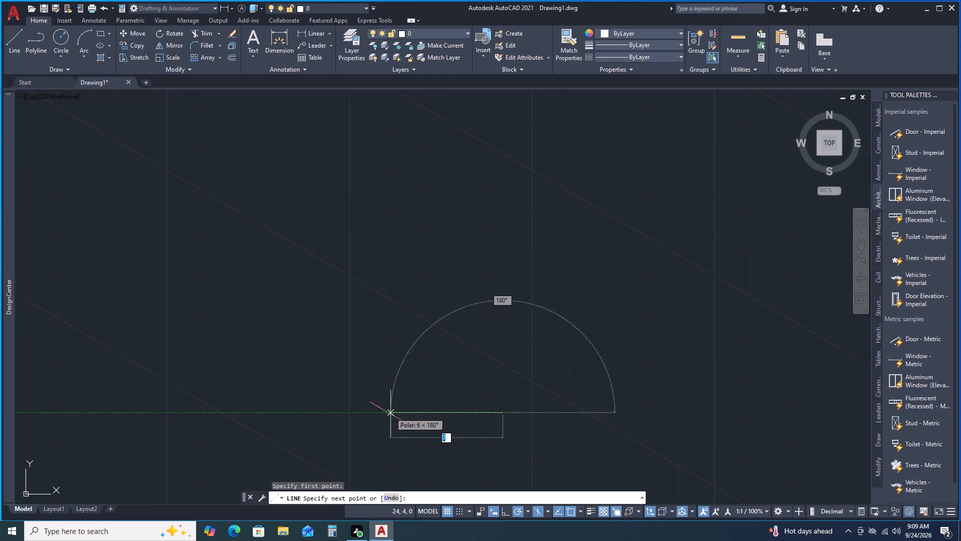
key(F8)
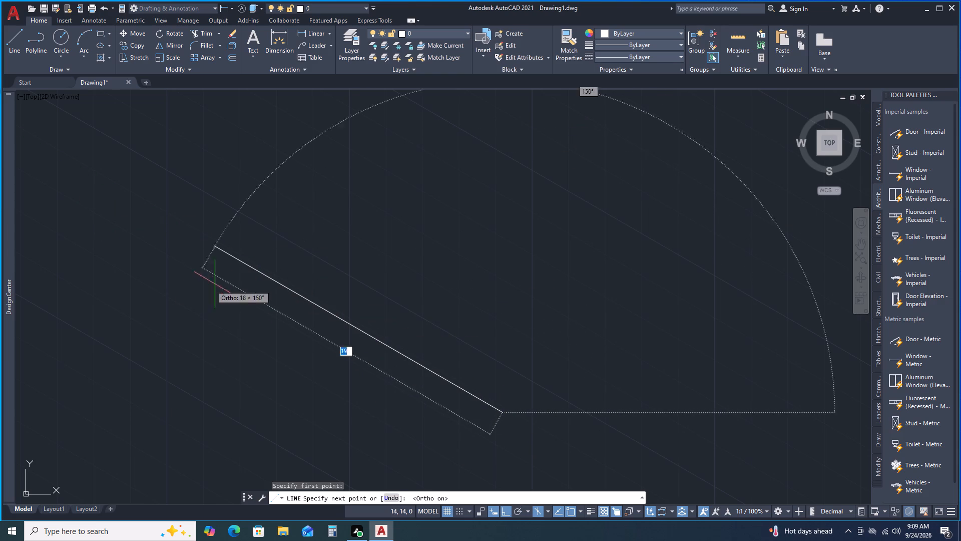
key(8)
key(0)
key(Return)
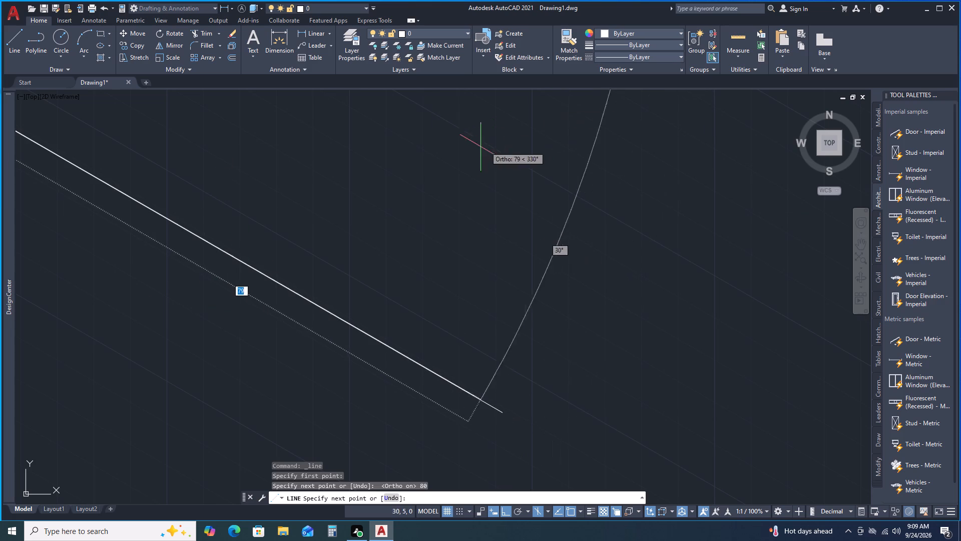
Complete the isometric face with a 15 mm vertical line upward, an 80 mm line at 330°, and a closing line to the start point.
scroll(401, 177, up, 1)
scroll(401, 177, down, 3)
middle_drag(416, 184, 597, 321)
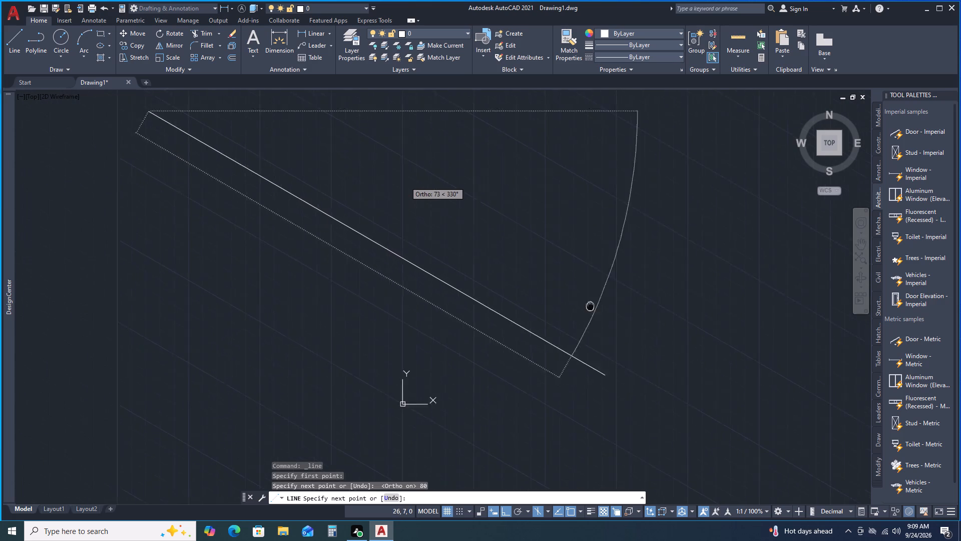
middle_drag(597, 321, 598, 324)
scroll(214, 161, down, 1)
middle_drag(195, 194, 205, 261)
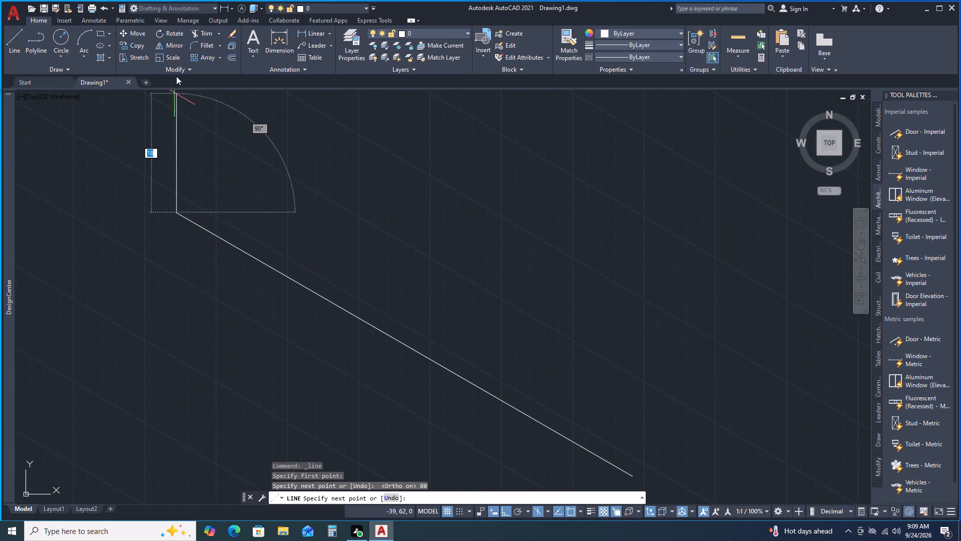
text(15)
key(Return)
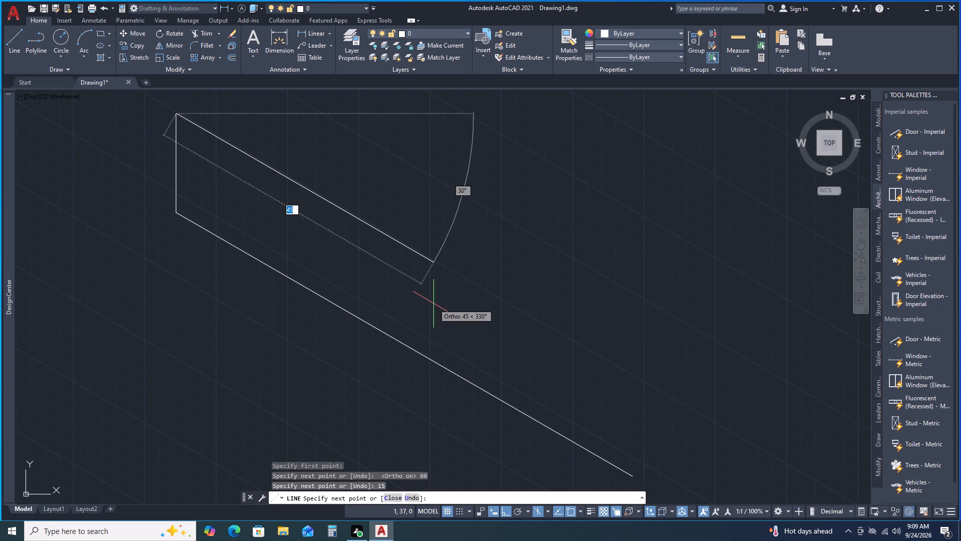
text(80)
key(Return)
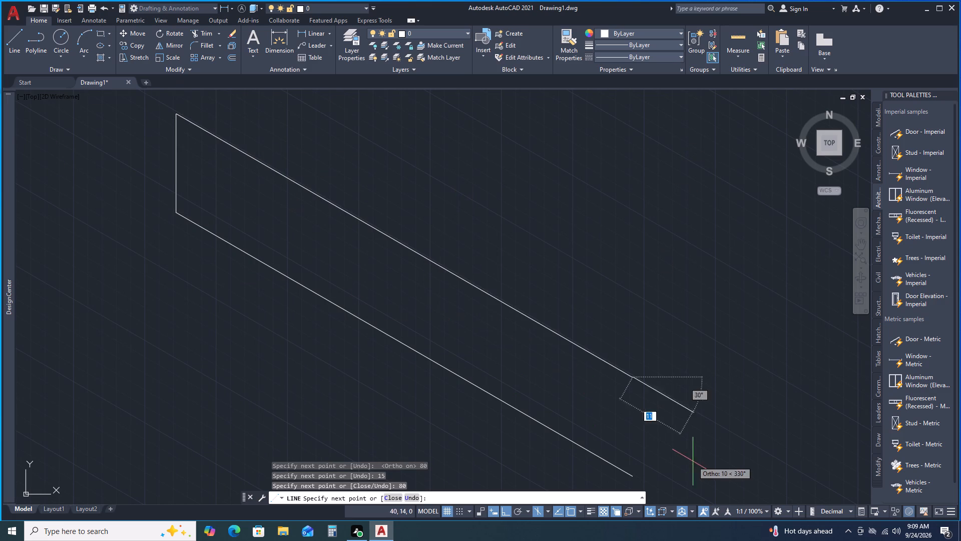
click(632, 473)
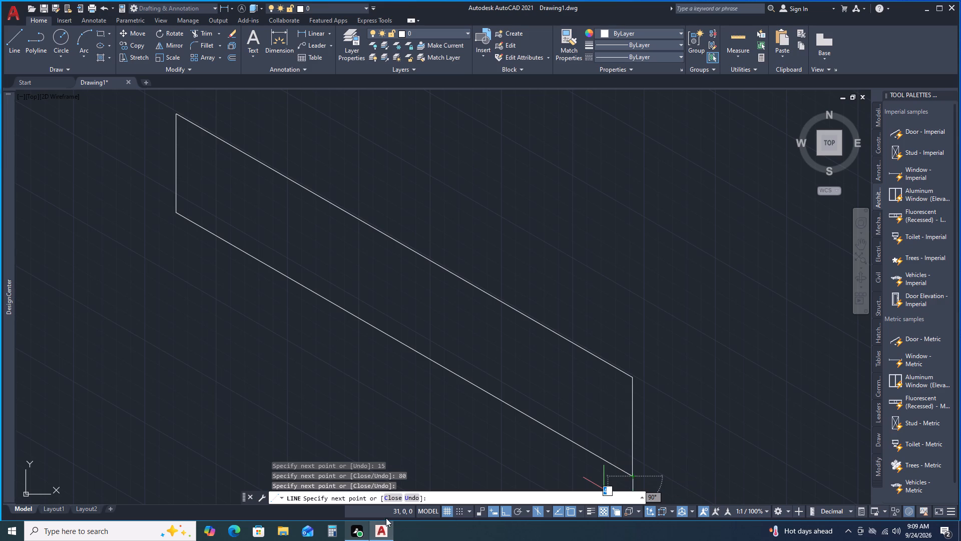
click(412, 500)
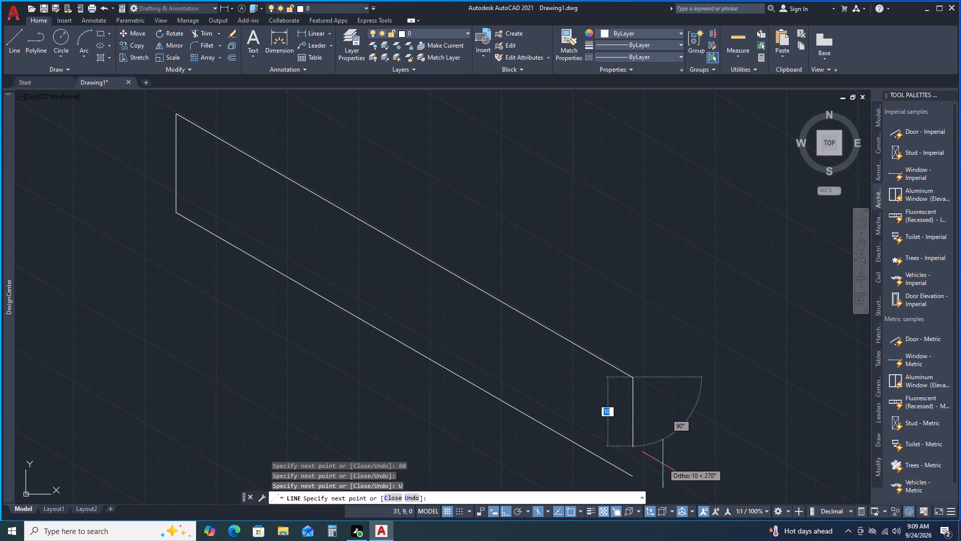
click(630, 475)
key(space)
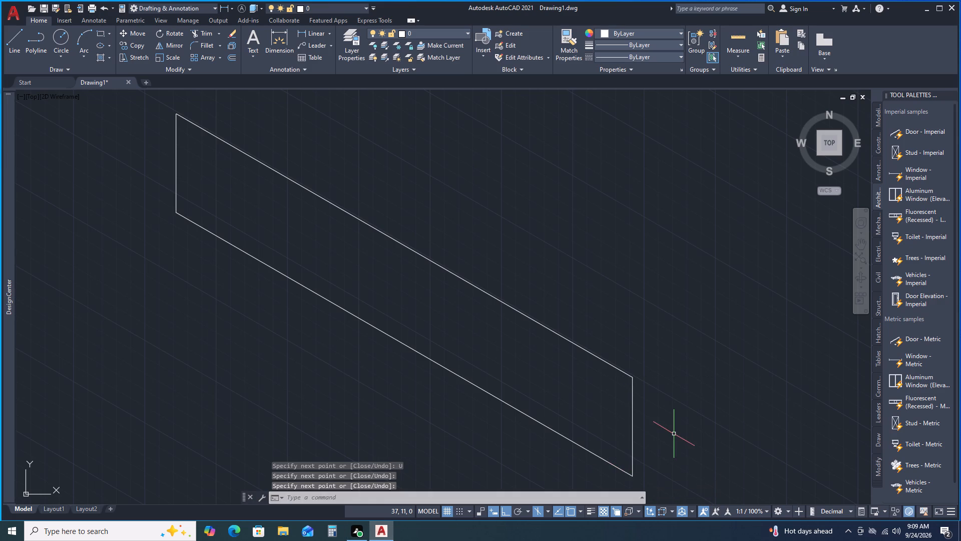
Move the UCS origin well below and to the left of the isometric face, with Ortho off for free placement.
middle_drag(686, 427, 643, 217)
middle_click(643, 217)
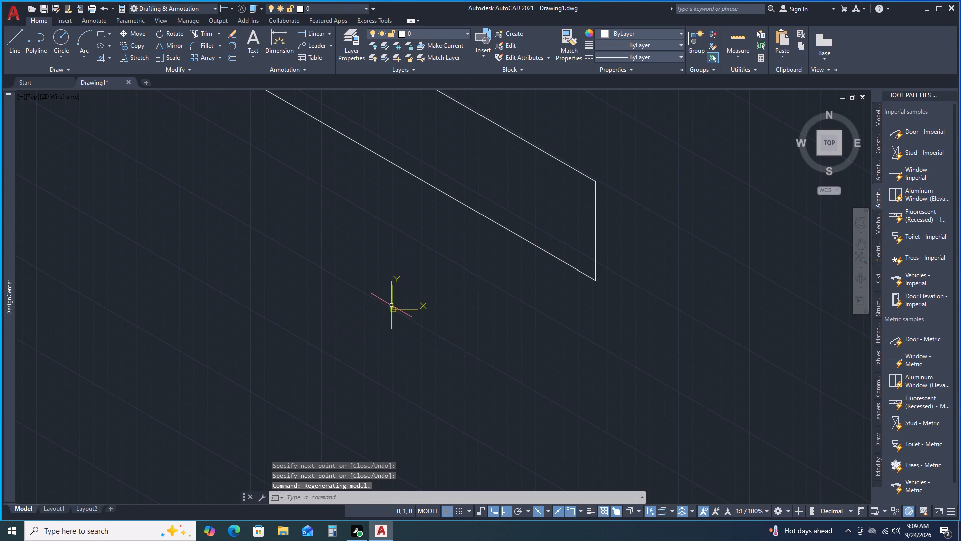
click(391, 305)
click(415, 292)
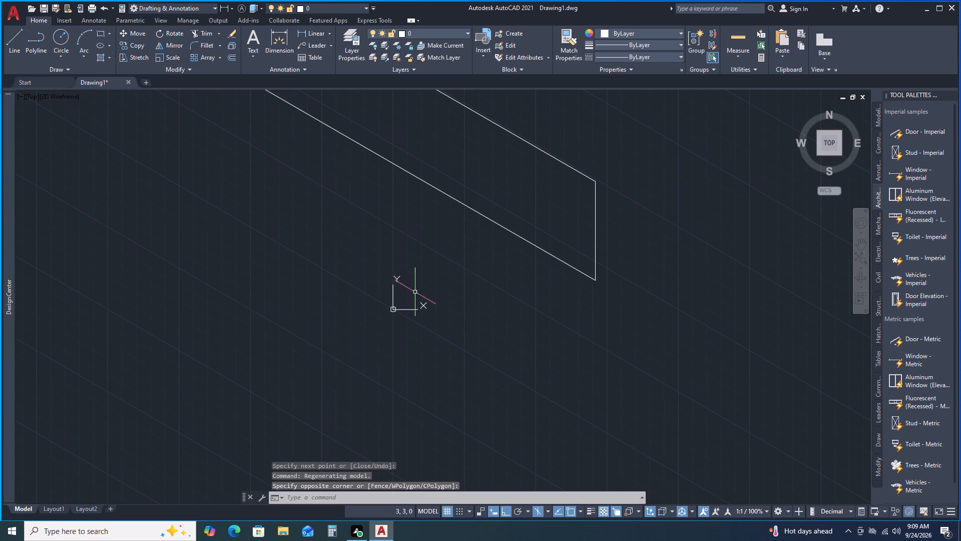
click(393, 299)
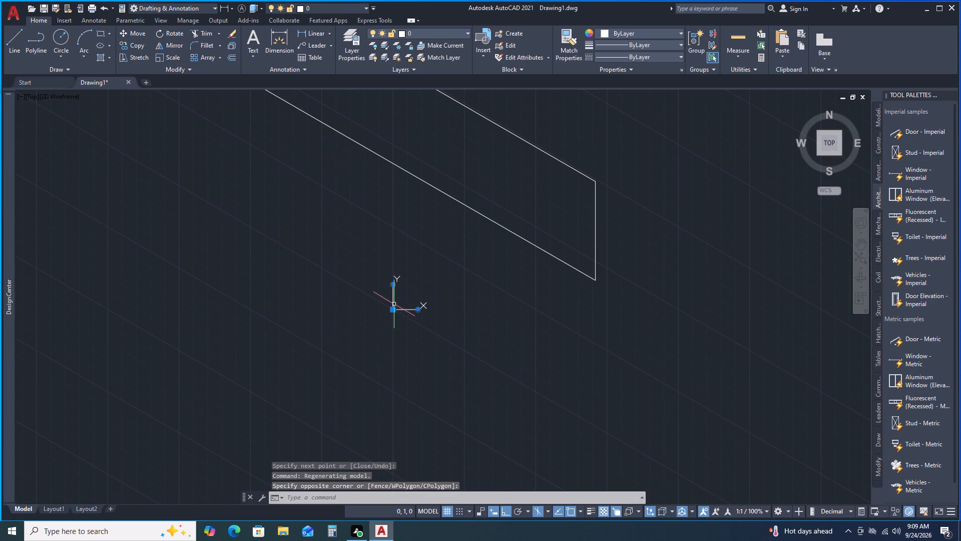
click(393, 312)
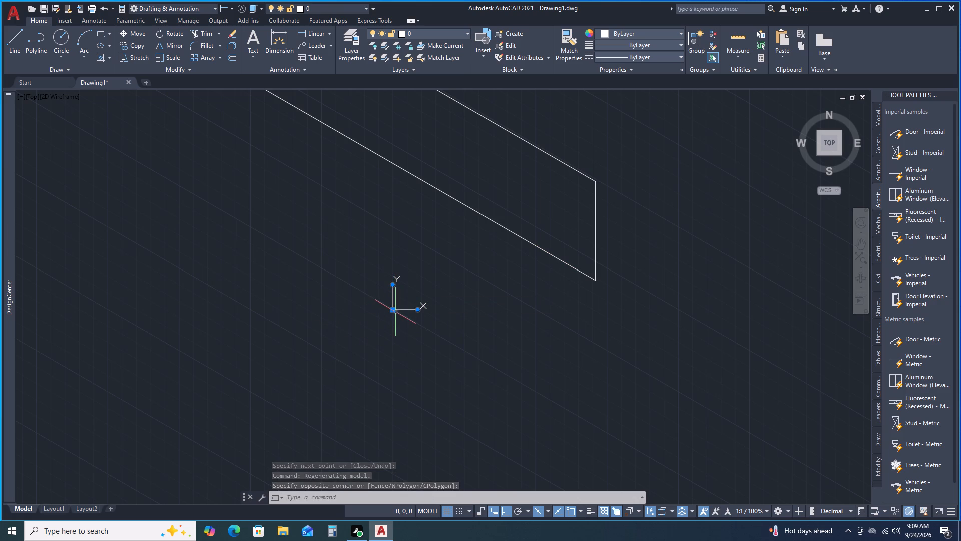
click(390, 307)
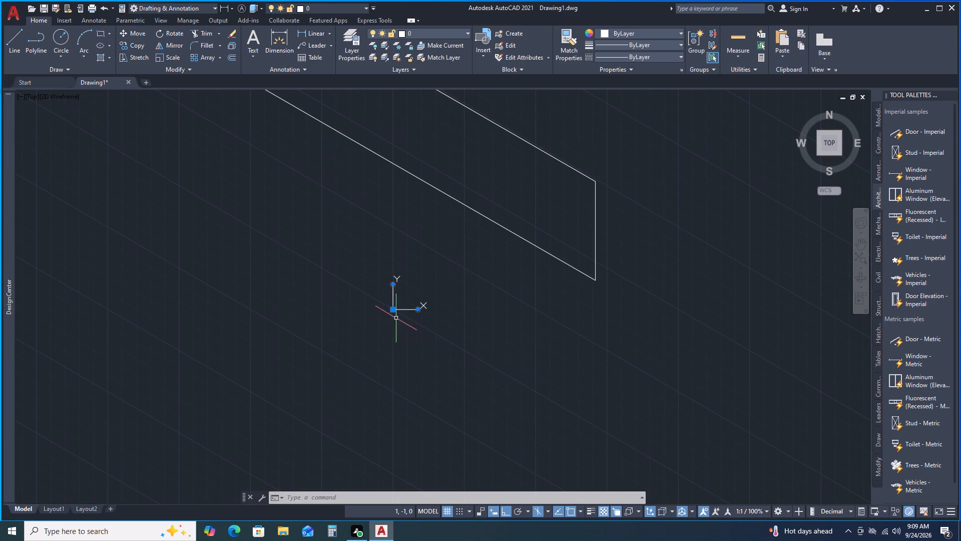
click(393, 309)
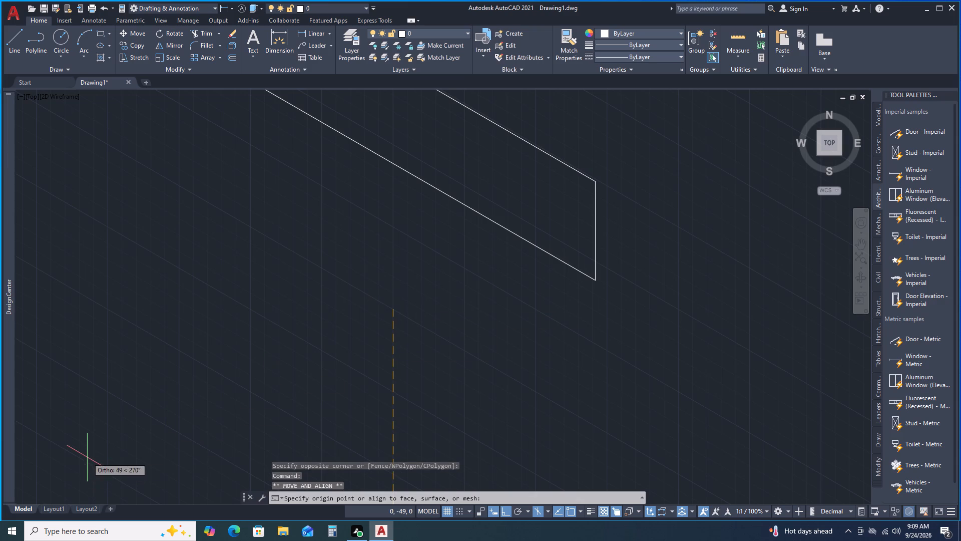
key(F8)
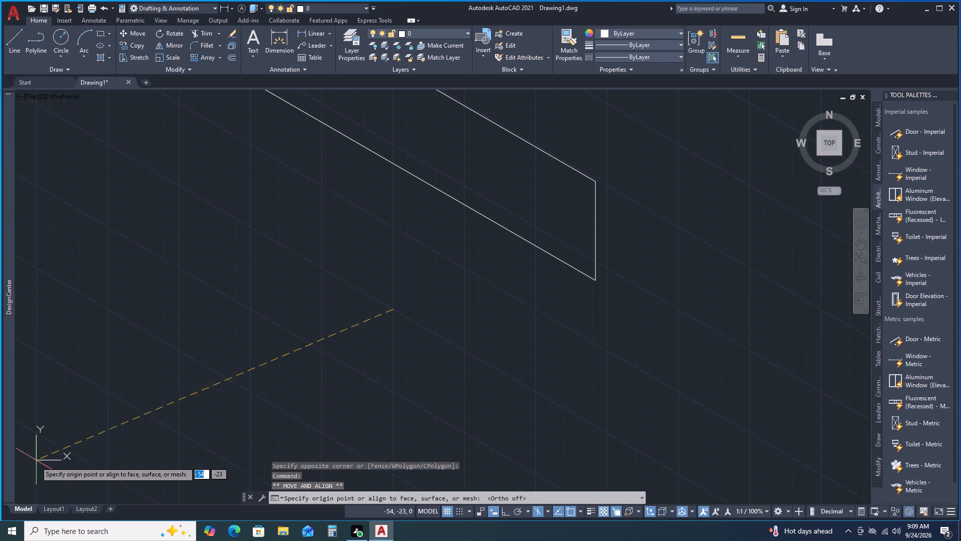
scroll(68, 448, down, 4)
middle_drag(77, 448, 461, 307)
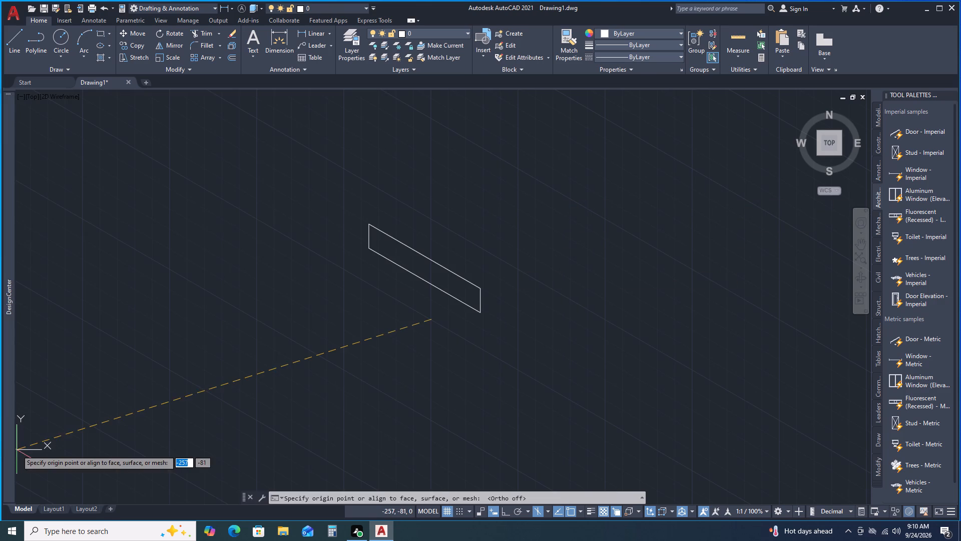
click(37, 485)
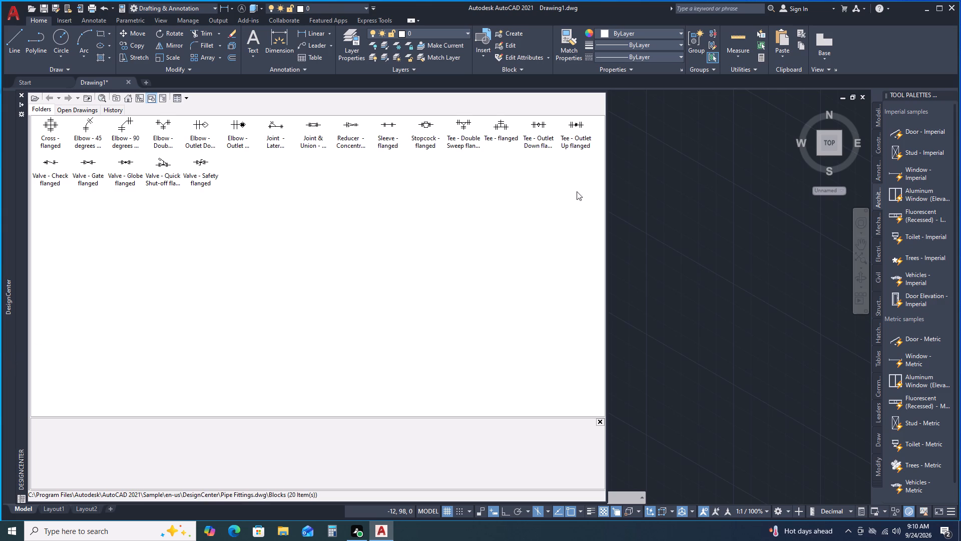
click(703, 216)
key(Escape)
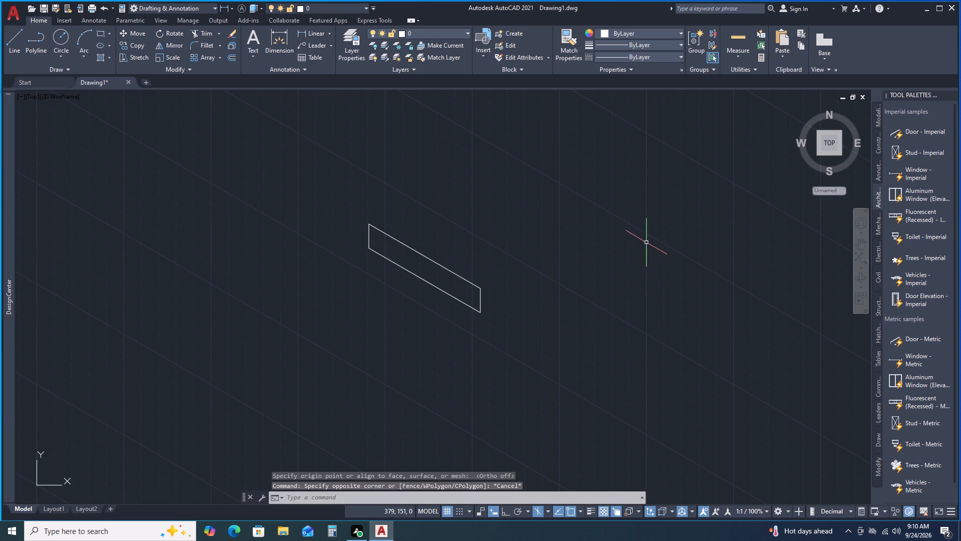
With Ortho on, draw a 120 mm line at 30° from the face's upper near corner, followed by a 15 mm vertical line downward.
key(space)
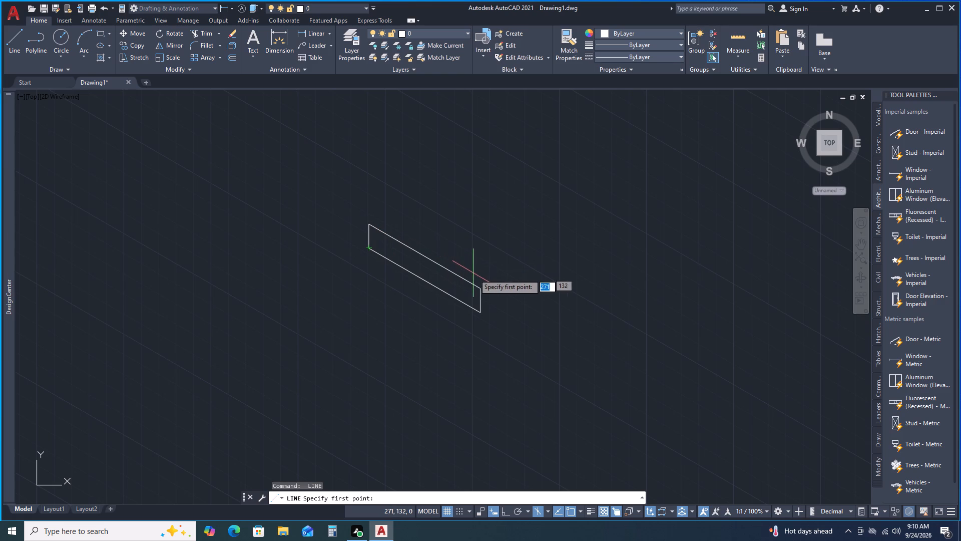
click(482, 287)
key(F5)
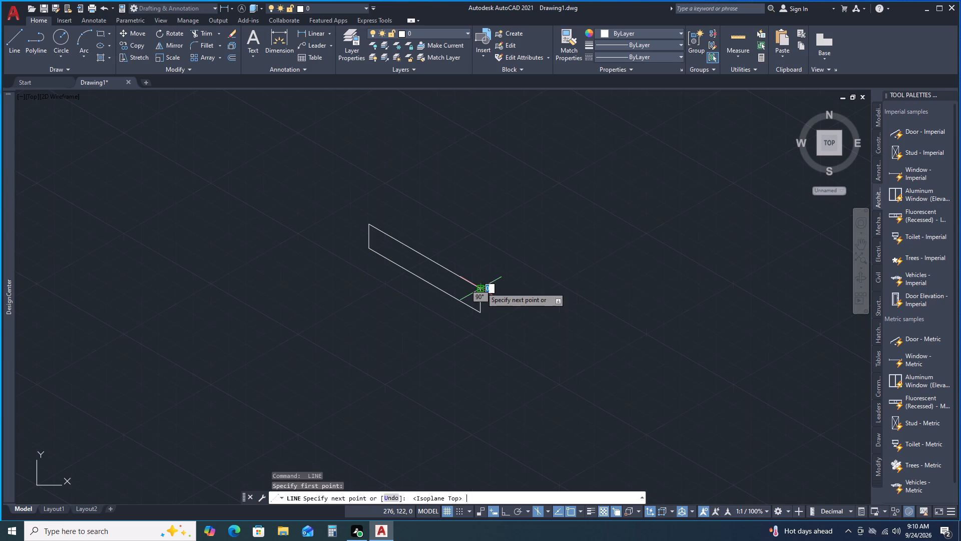
key(F8)
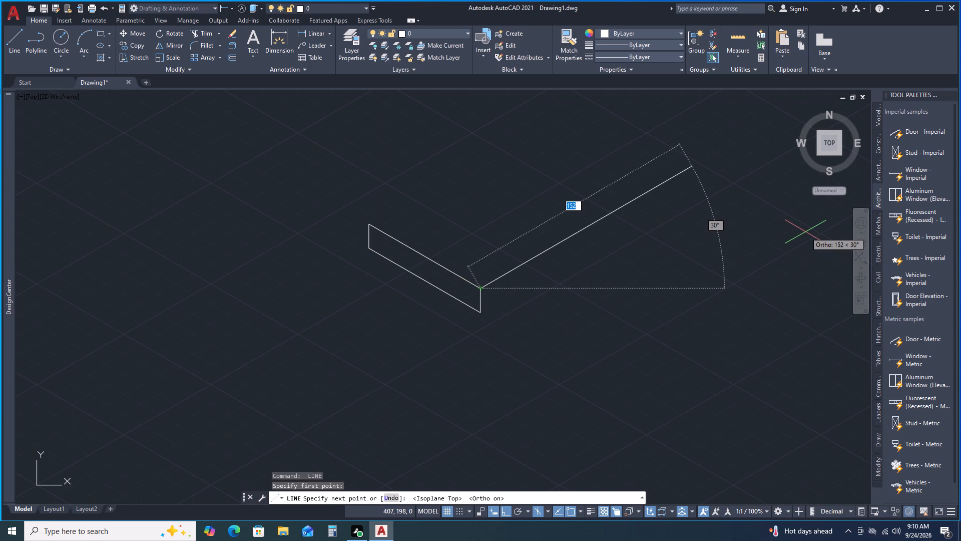
text(120)
key(Return)
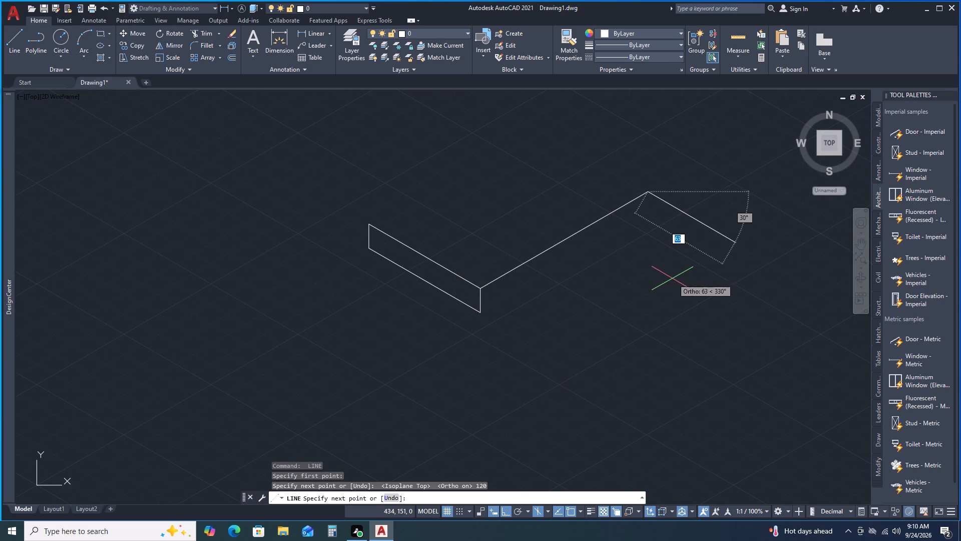
key(F5)
key(1)
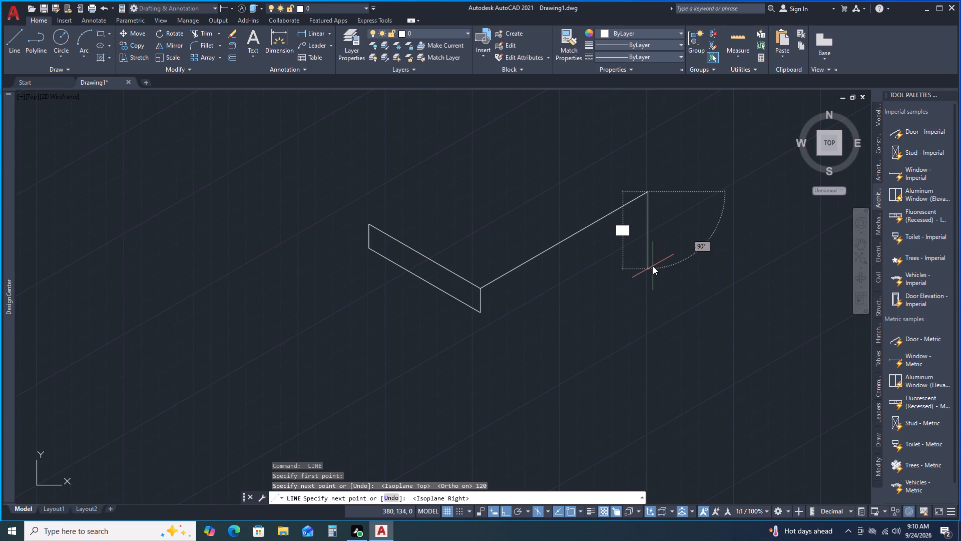
key(5)
key(Return)
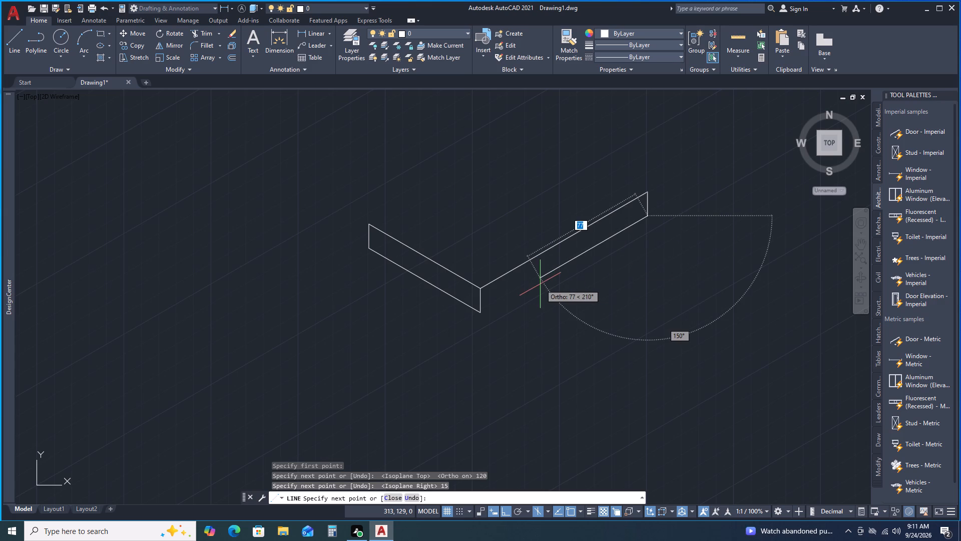
Complete the right face's notched lower edge with segments of 30 mm at 210°, 5 mm up, 60 mm, 5 mm down, ending at the shared lower corner.
text(30)
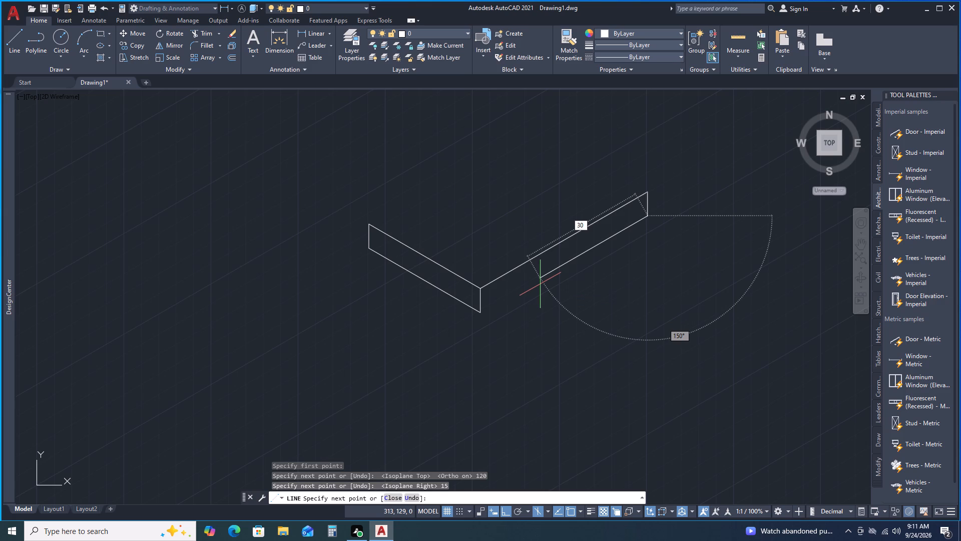
key(Return)
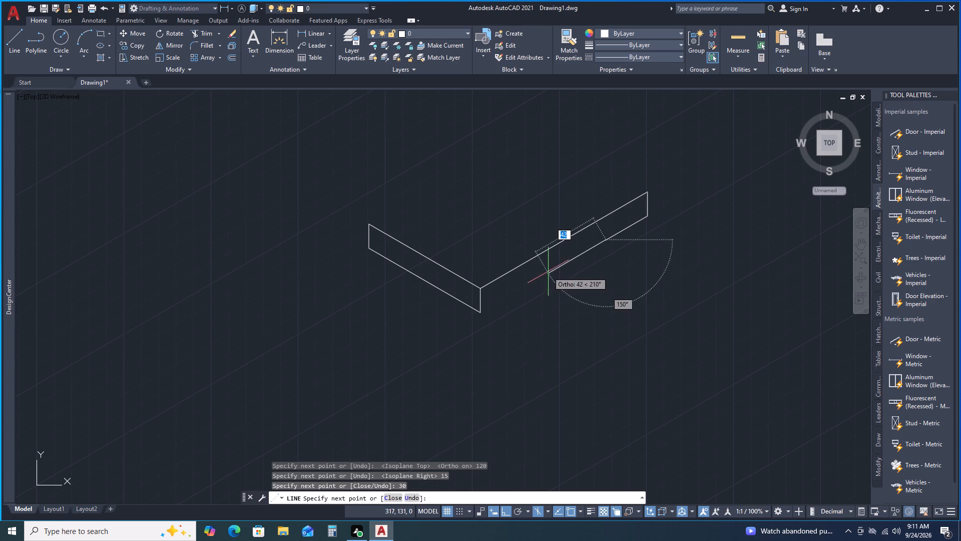
key(5)
key(Return)
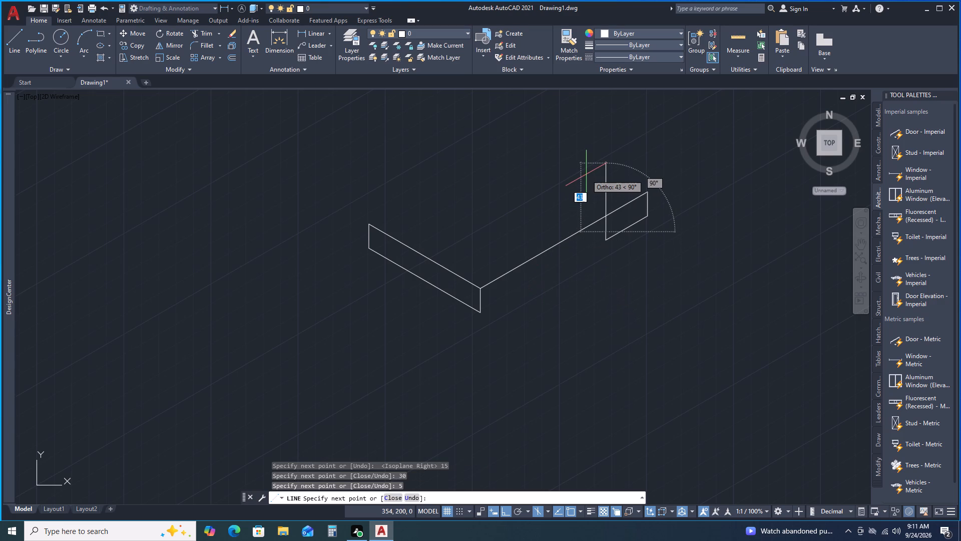
text(60)
key(Return)
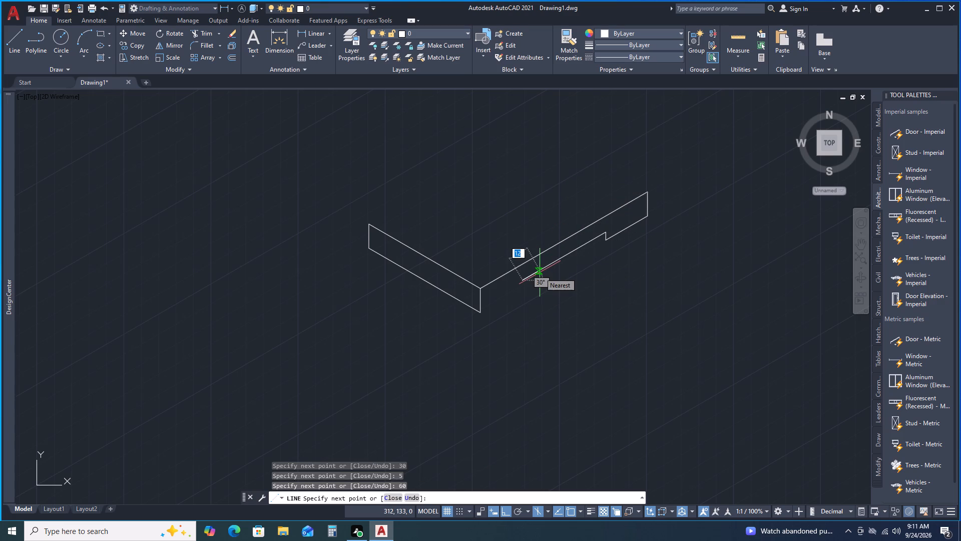
key(5)
key(Return)
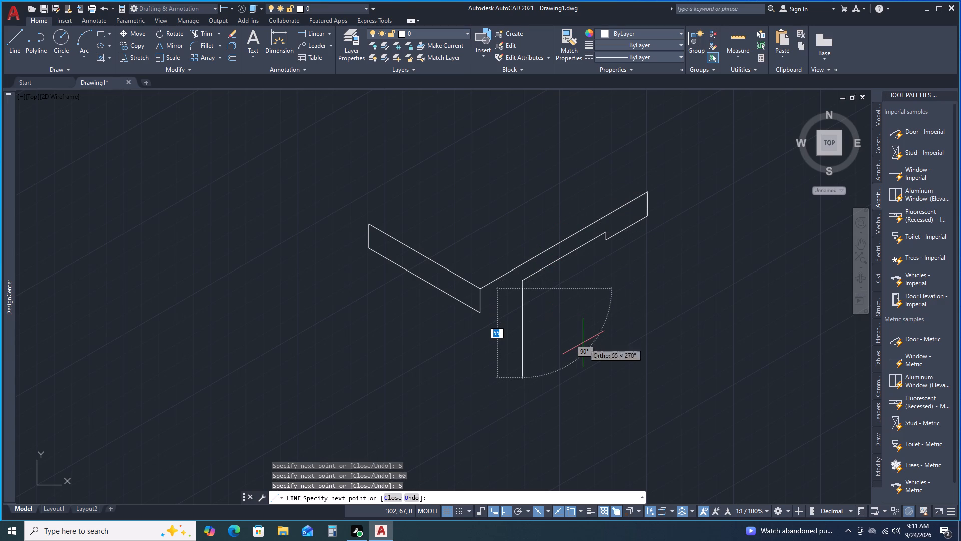
click(482, 313)
key(space)
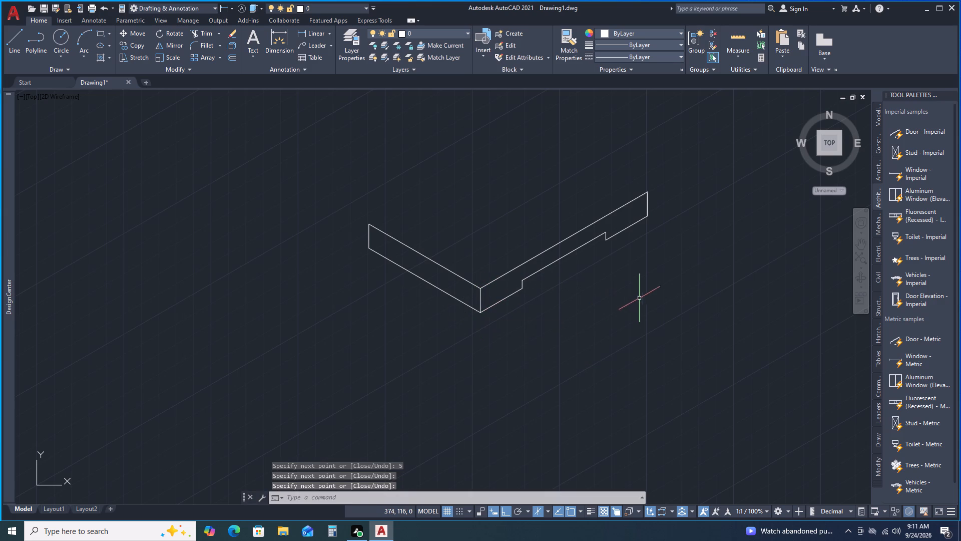
Draw a 15 mm construction line at 150°, starting 15 mm along the right face's top edge from the shared upper corner.
middle_drag(636, 314, 582, 365)
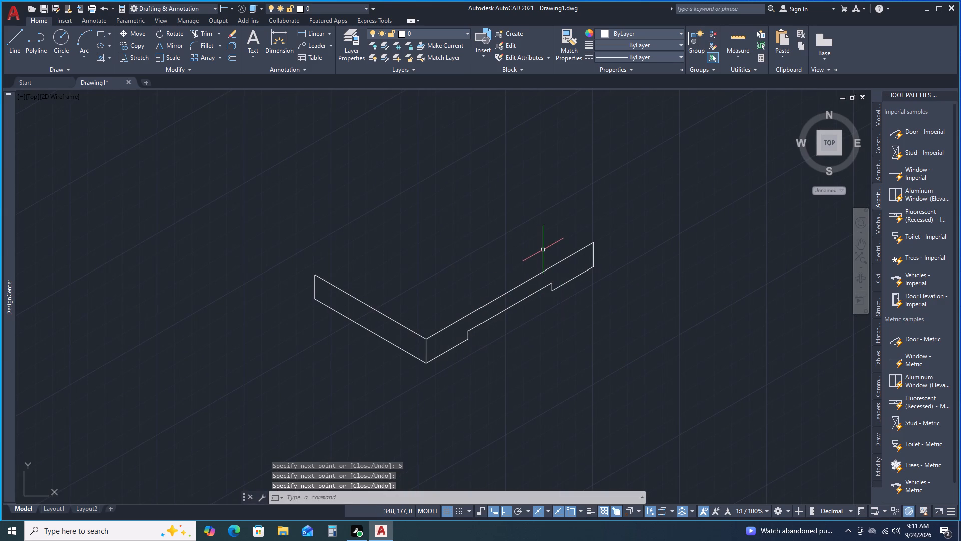
scroll(543, 251, down, 1)
middle_drag(546, 235, 538, 277)
scroll(538, 280, up, 2)
middle_drag(545, 262, 558, 223)
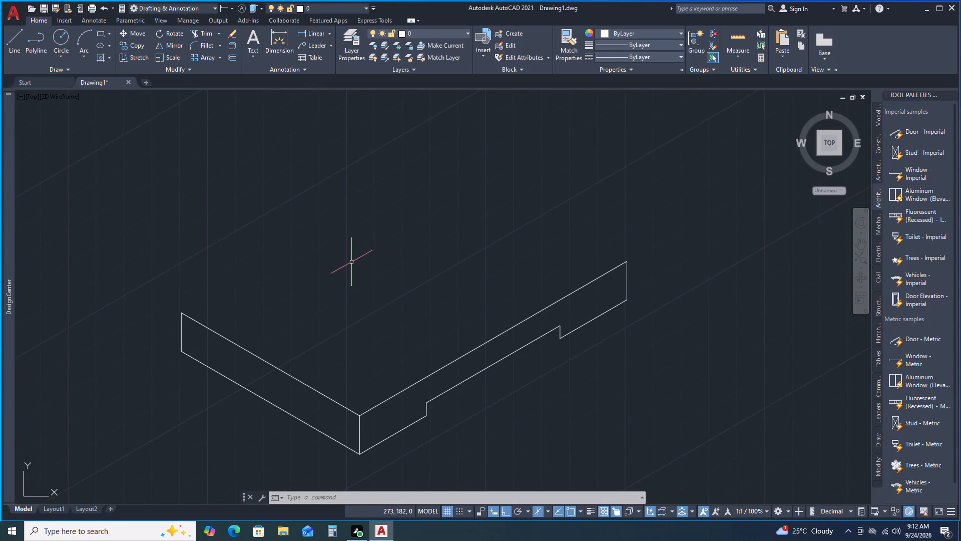
middle_drag(343, 262, 315, 244)
middle_drag(305, 232, 291, 212)
middle_click(290, 211)
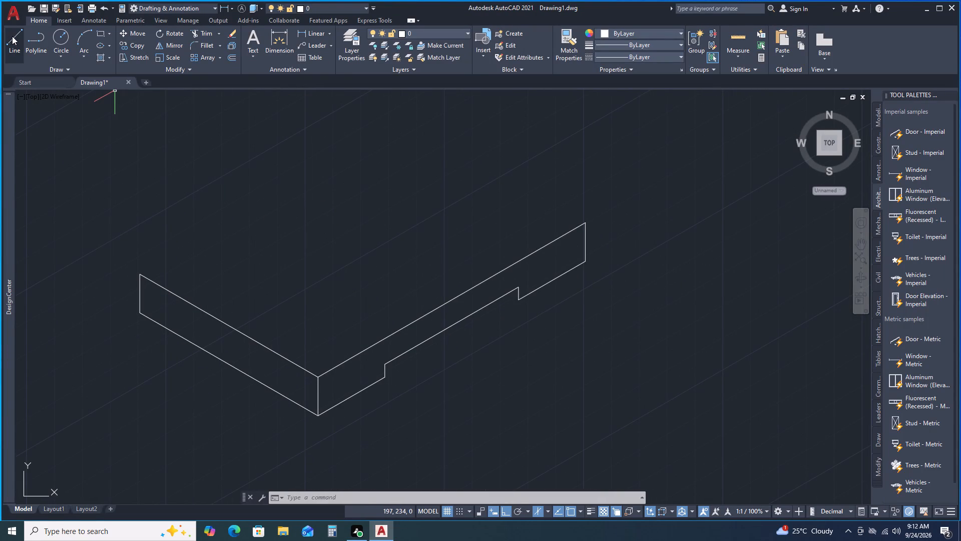
click(12, 36)
key(t)
key(k)
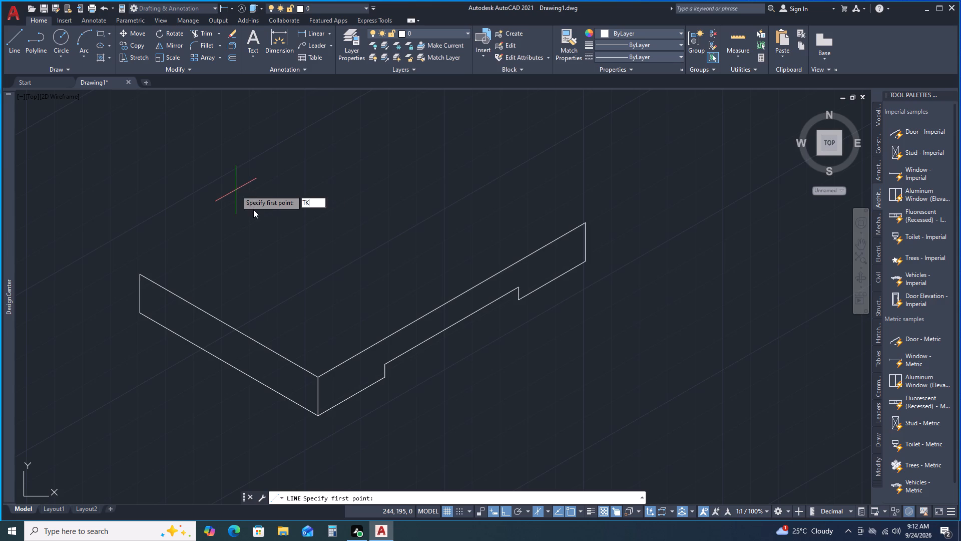
key(Return)
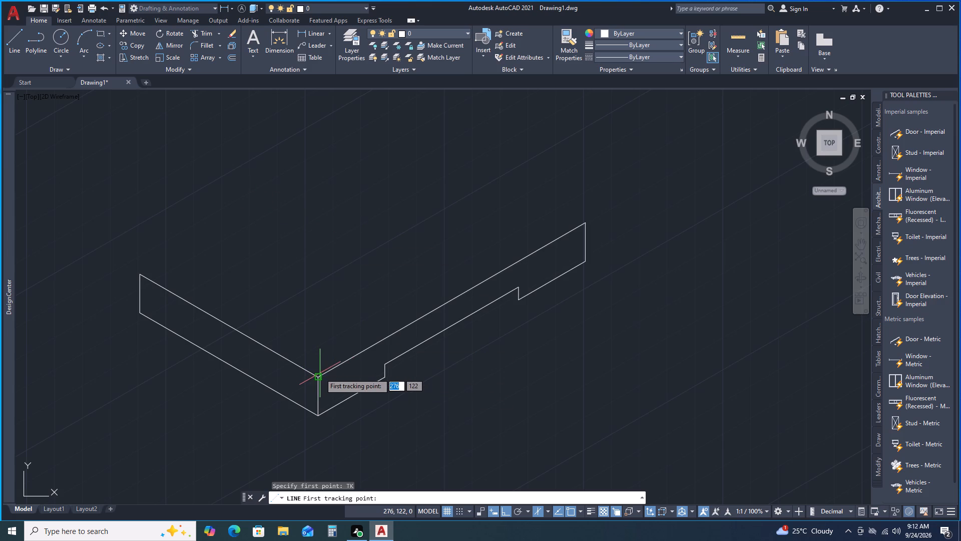
click(316, 376)
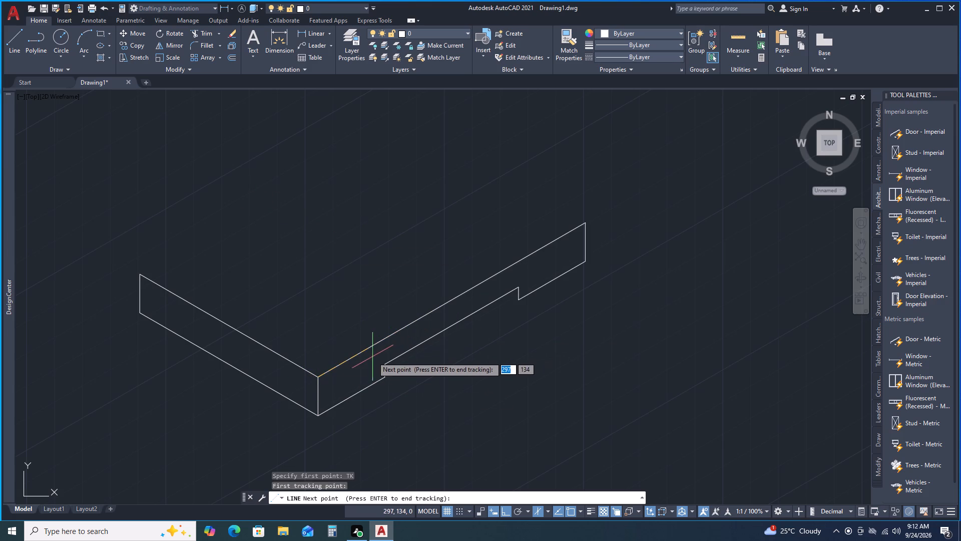
text(15)
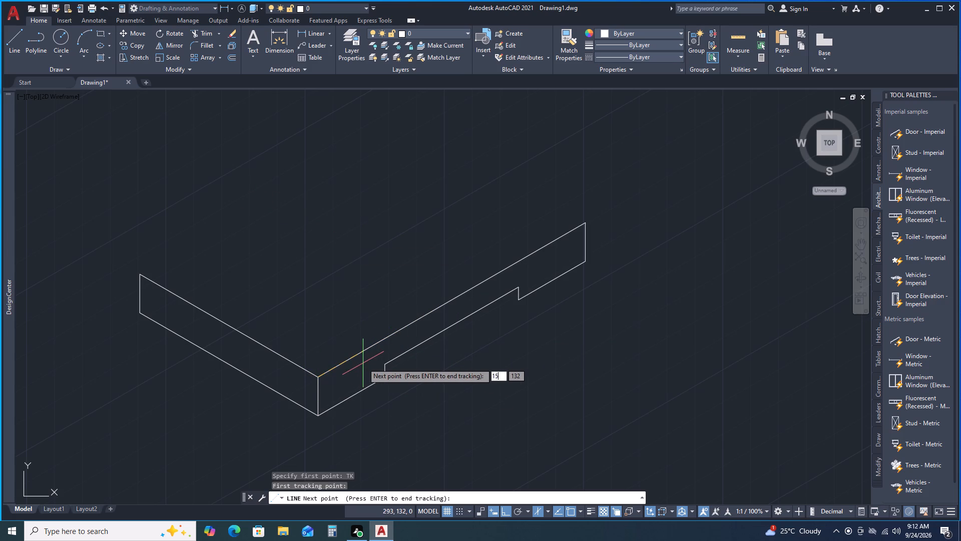
key(Return)
key(Return)
key(F5)
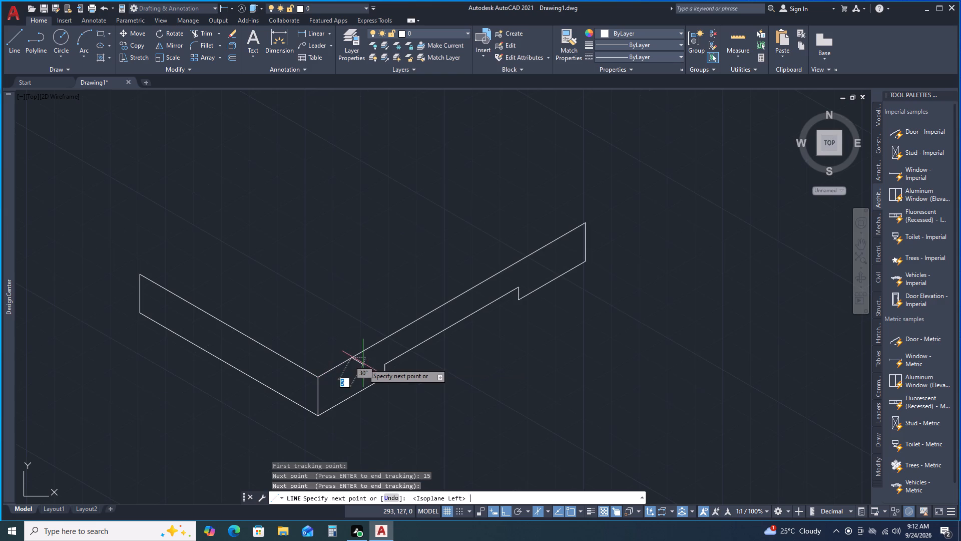
text(15)
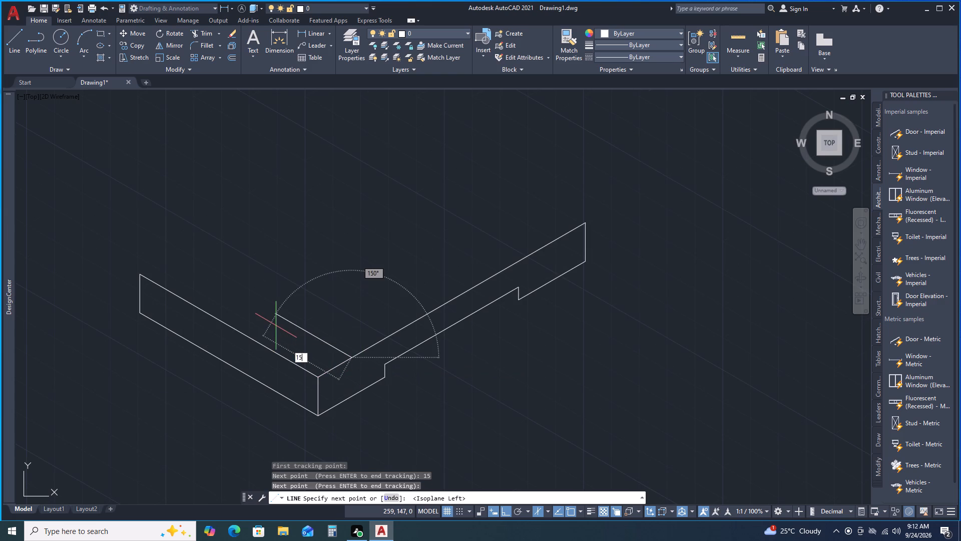
key(Return)
key(Return)
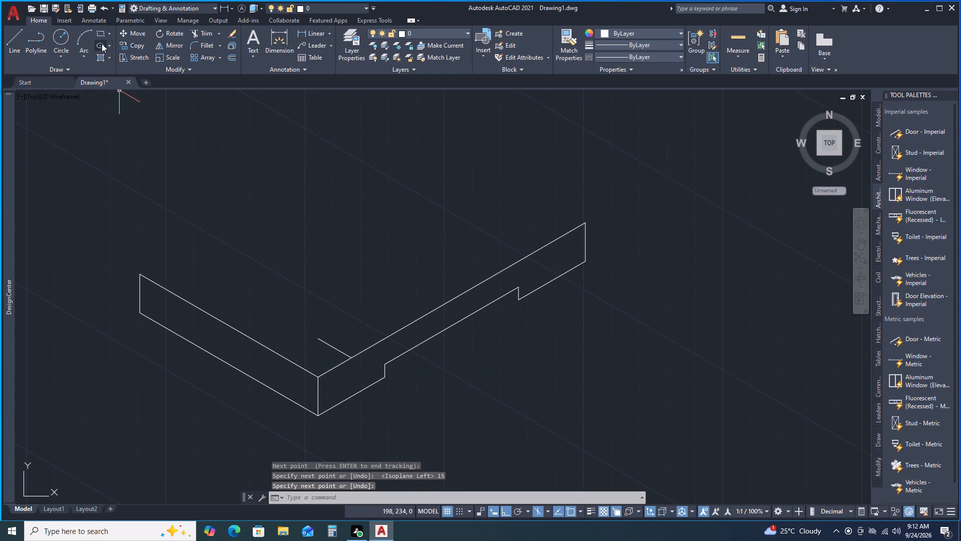
Draw an isocircle of radius 5 mm on the top isoplane, centred at the free end of the construction line.
click(109, 48)
click(132, 78)
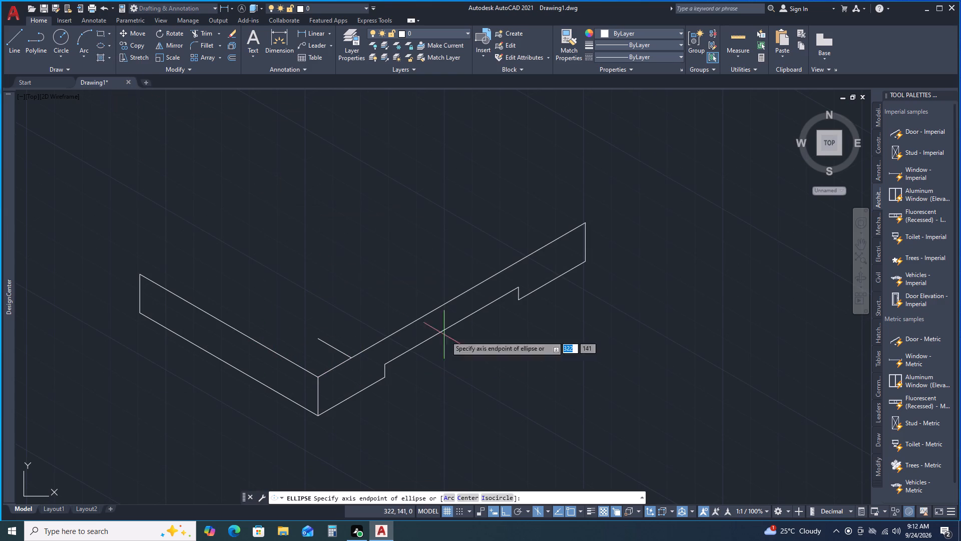
click(492, 498)
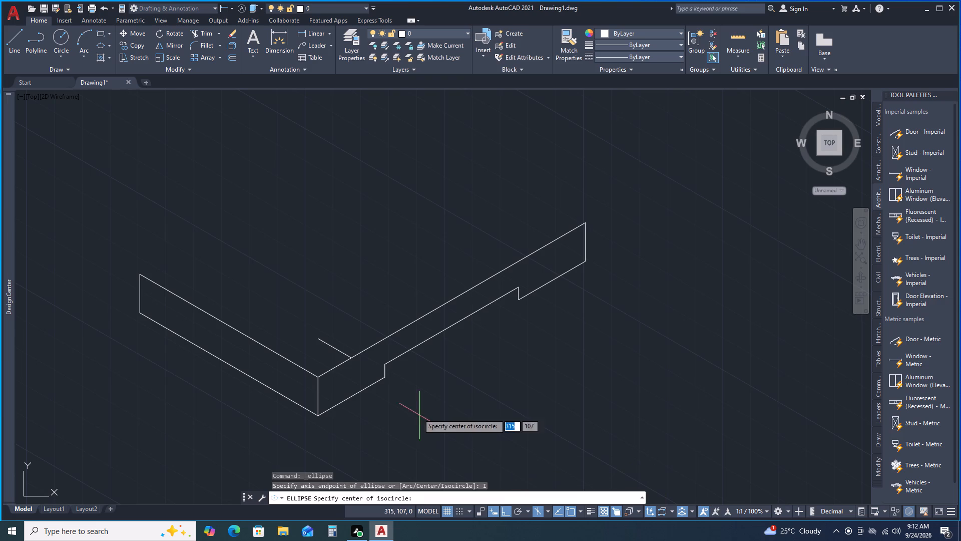
click(320, 340)
key(F5)
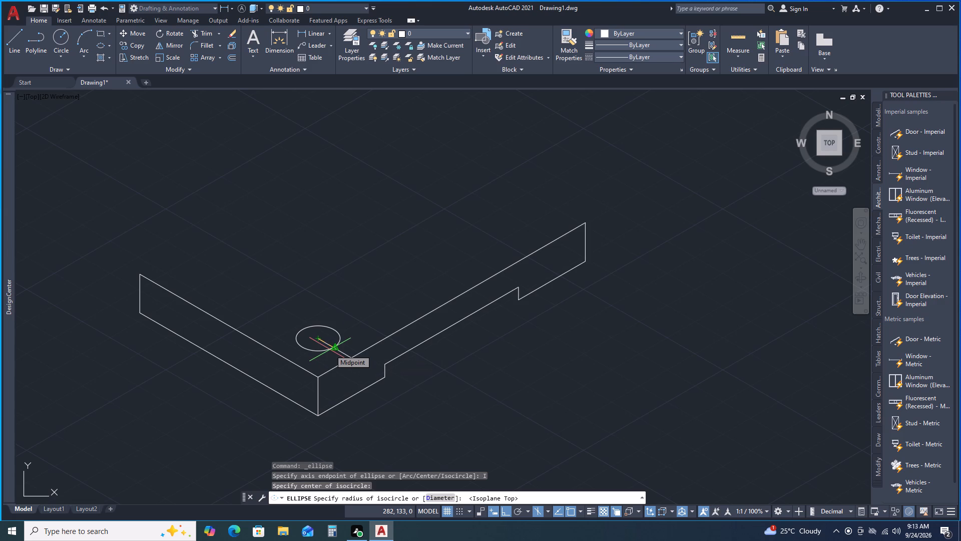
key(5)
key(Return)
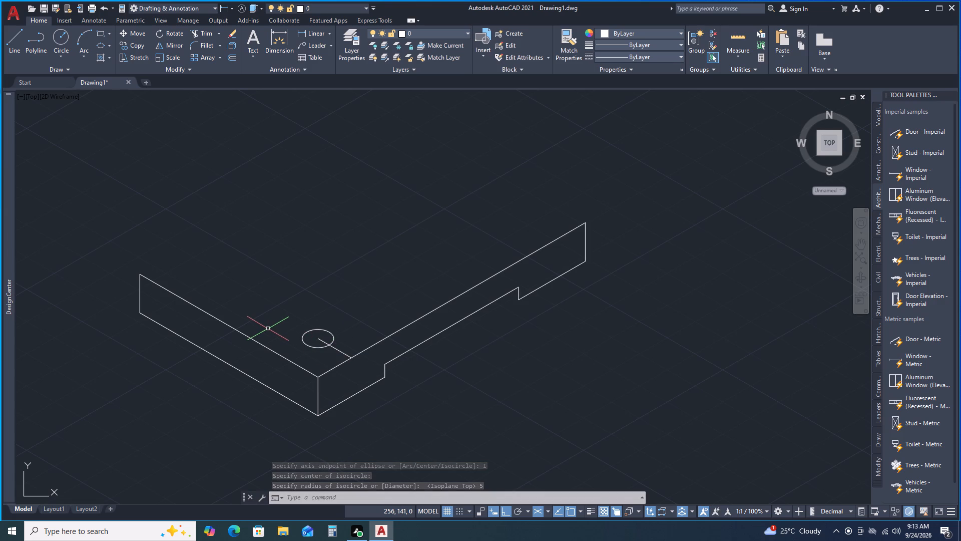
Erase the 15 mm construction line leading to the isocircle's centre.
click(342, 351)
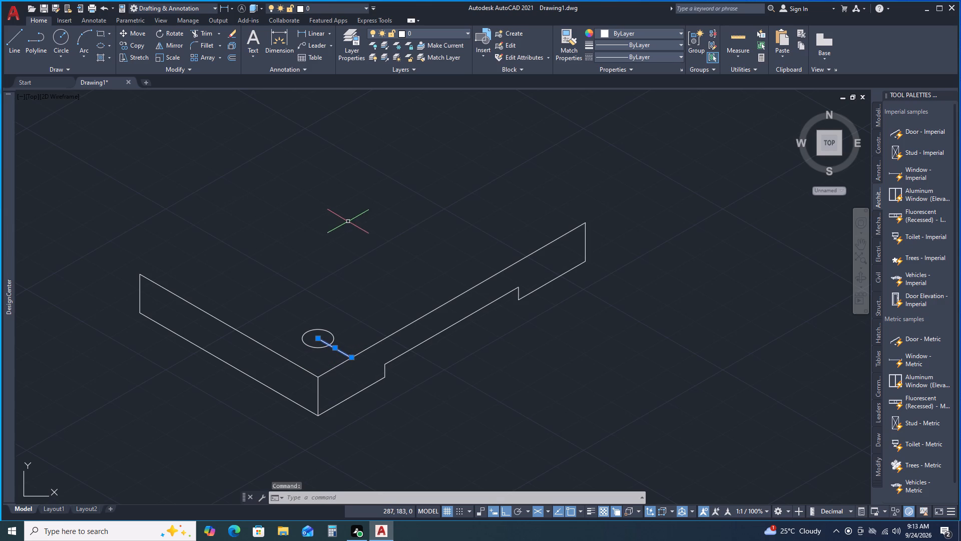
right_click(348, 221)
click(372, 282)
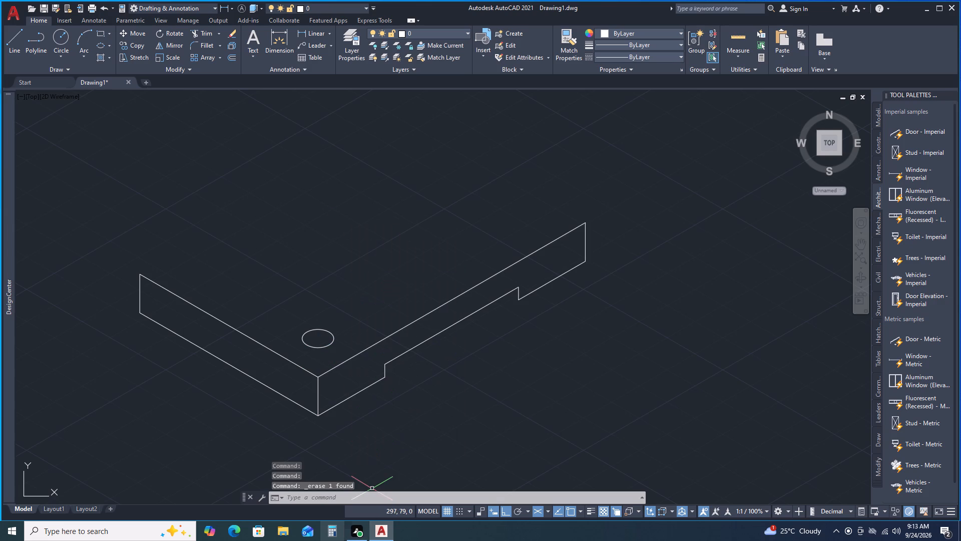
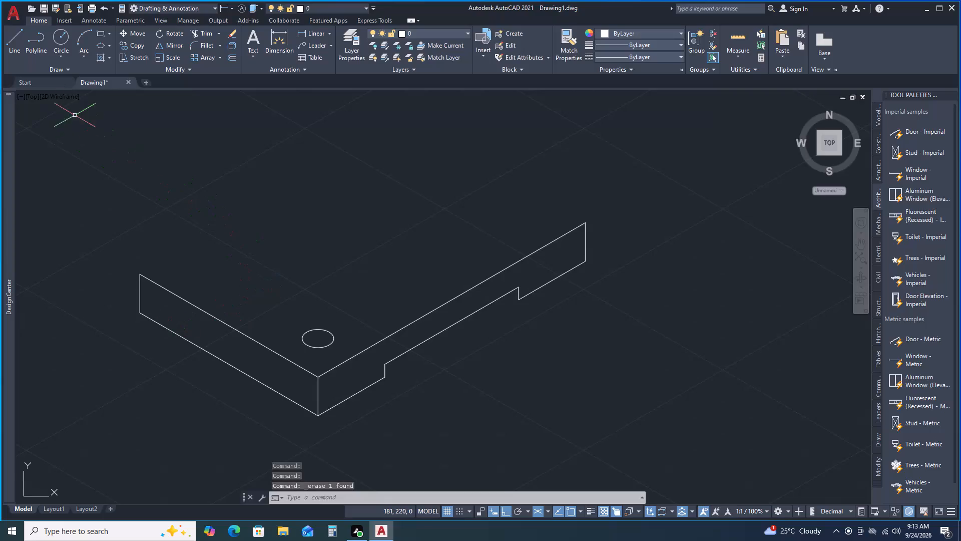
Draw an isocircle of radius 5 mm on the top isoplane, centred 50 mm at 150° from the existing isocircle's centre.
click(102, 49)
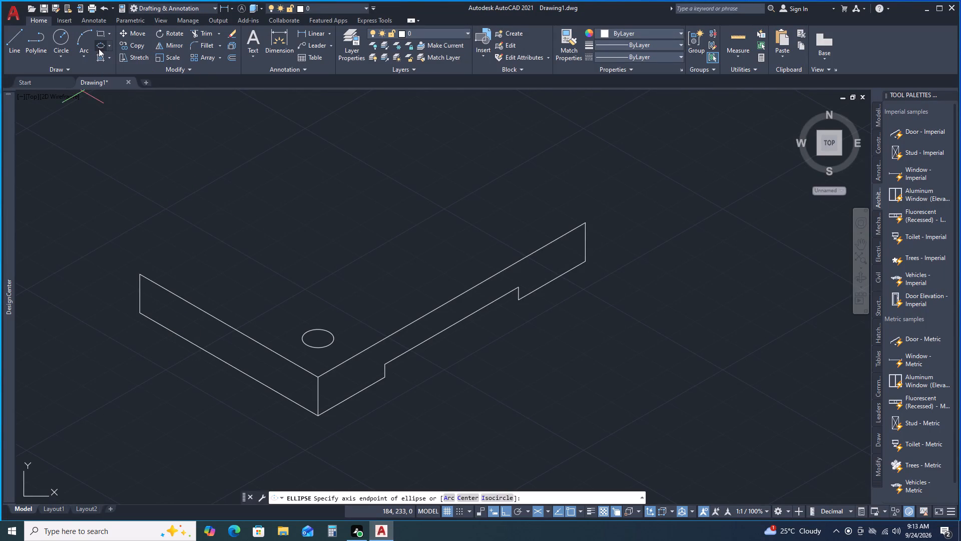
click(489, 496)
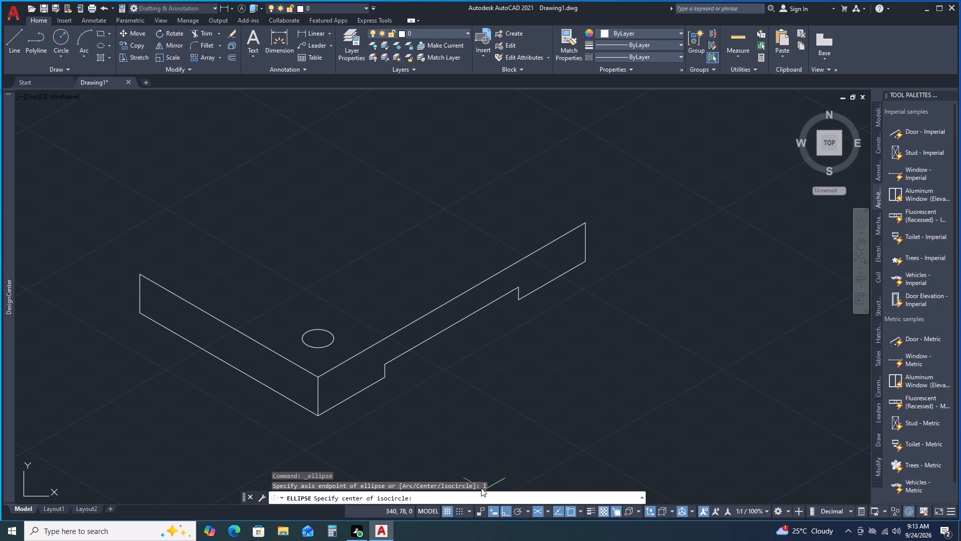
text(TK)
key(Return)
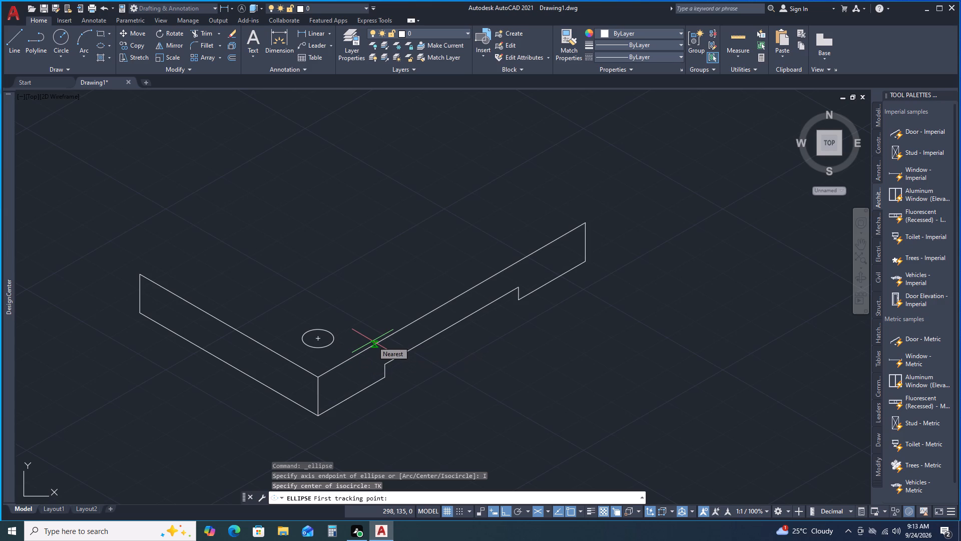
click(316, 338)
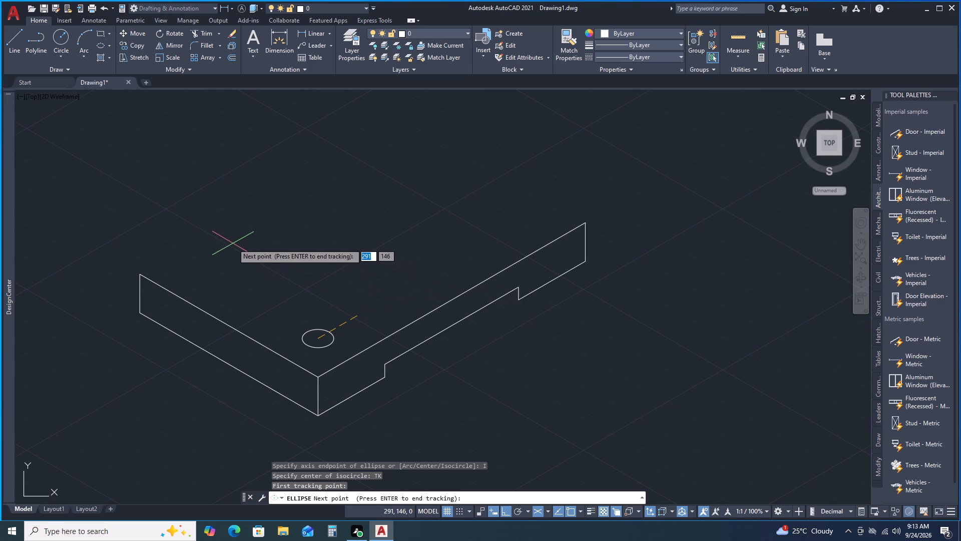
key(F5)
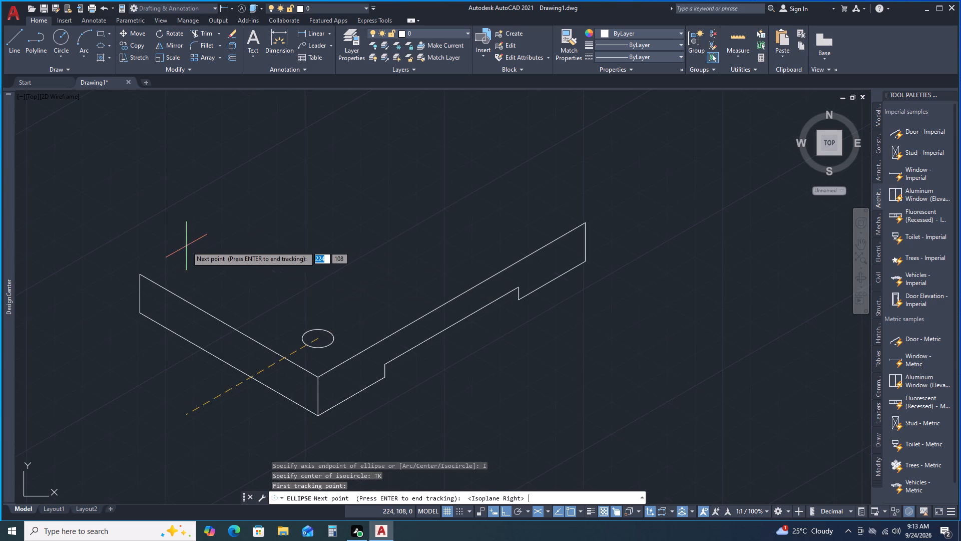
key(F5)
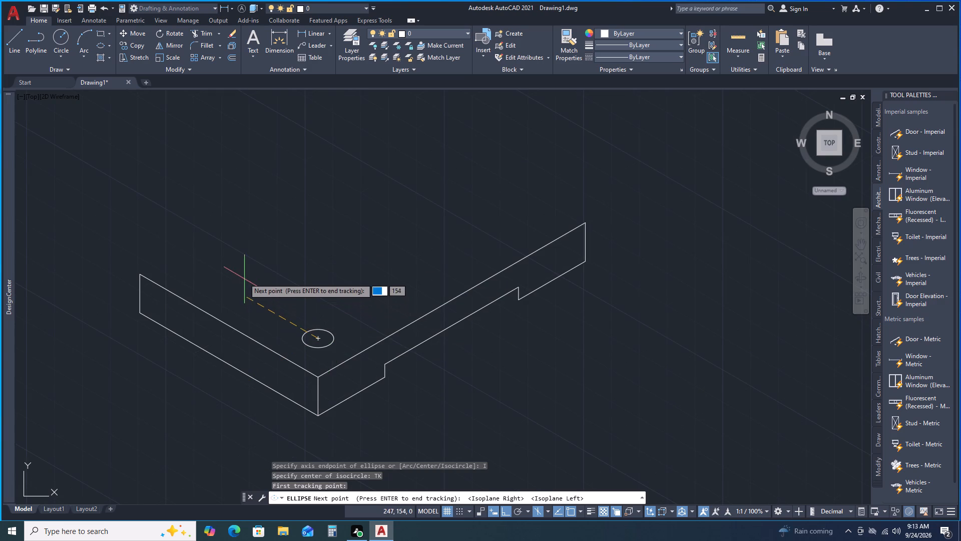
text(50)
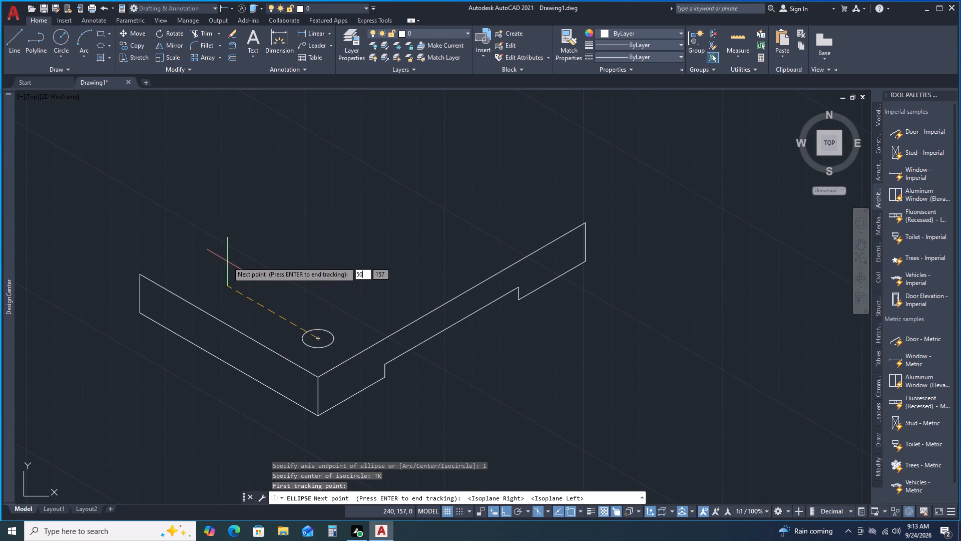
key(Return)
key(Return)
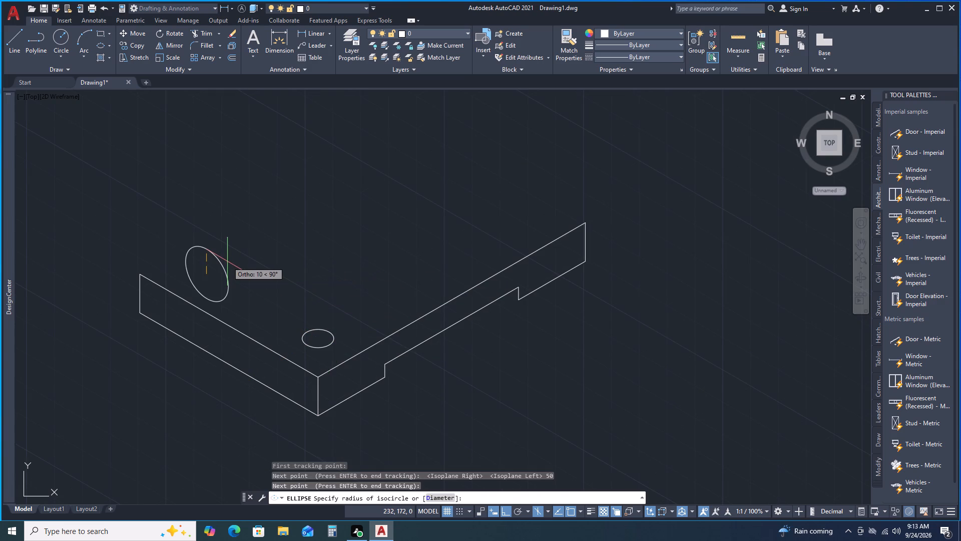
key(F5)
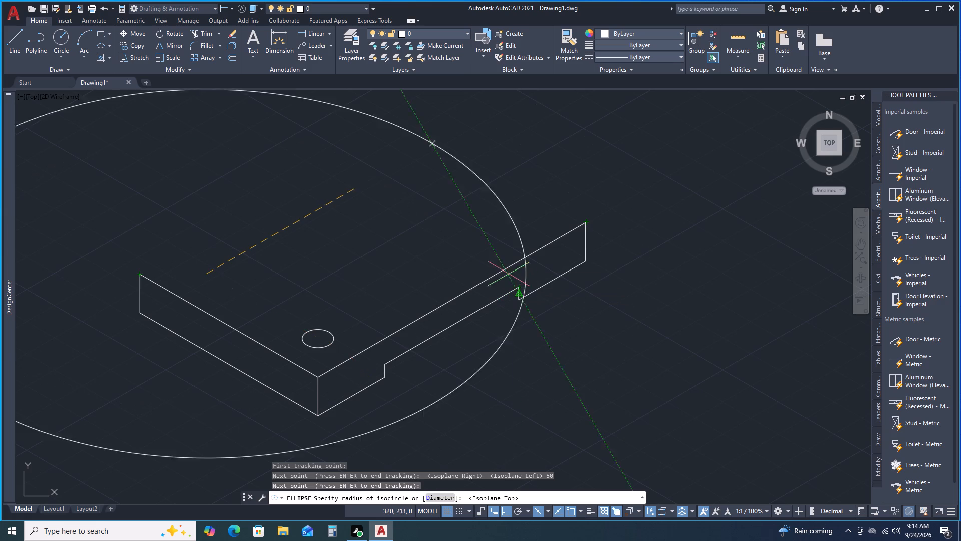
key(F8)
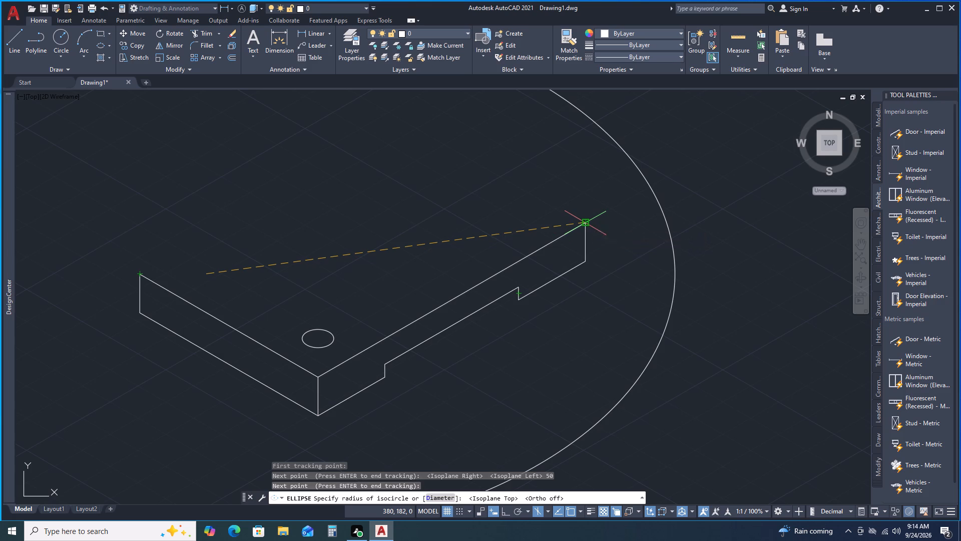
key(F8)
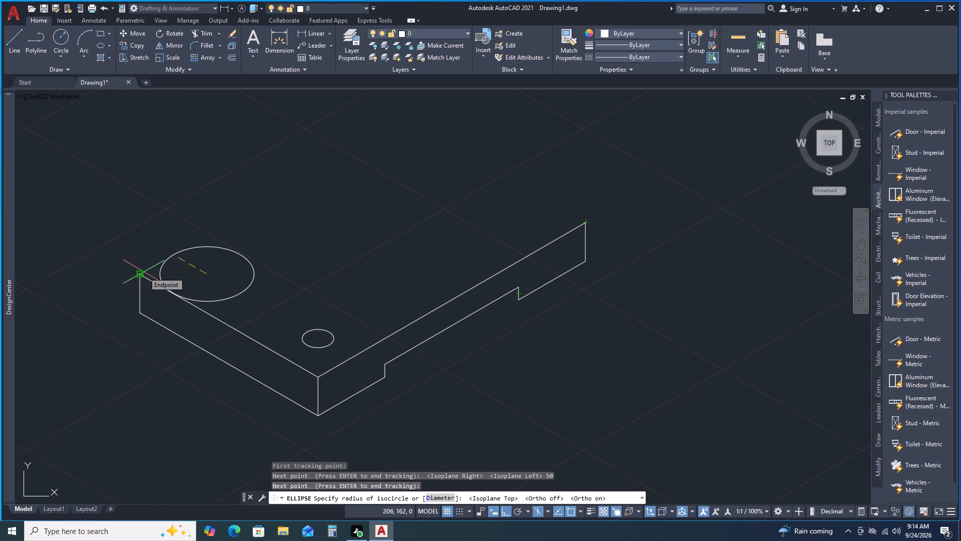
scroll(143, 271, up, 2)
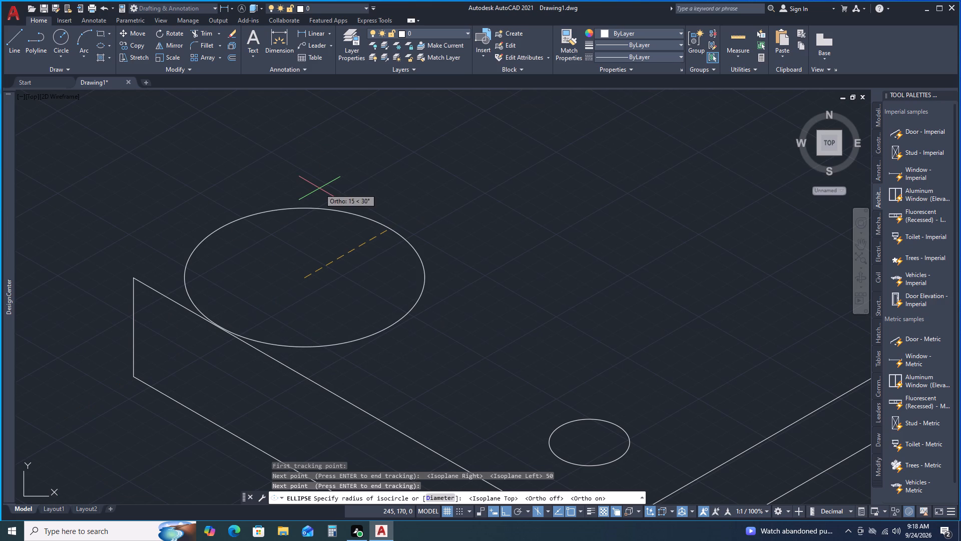
key(5)
key(Return)
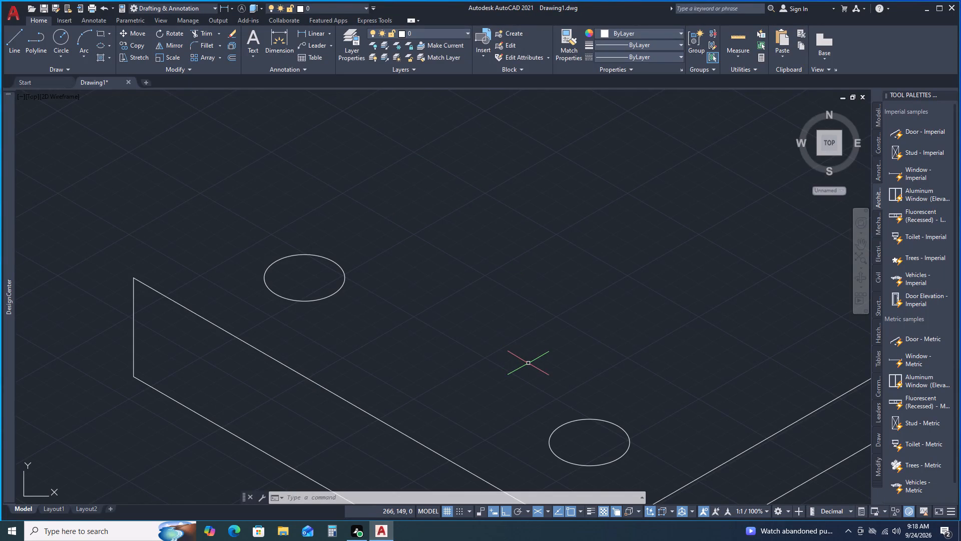
Close the Tool Palettes to widen the drawing area.
scroll(528, 364, down, 1)
middle_drag(527, 364, 390, 309)
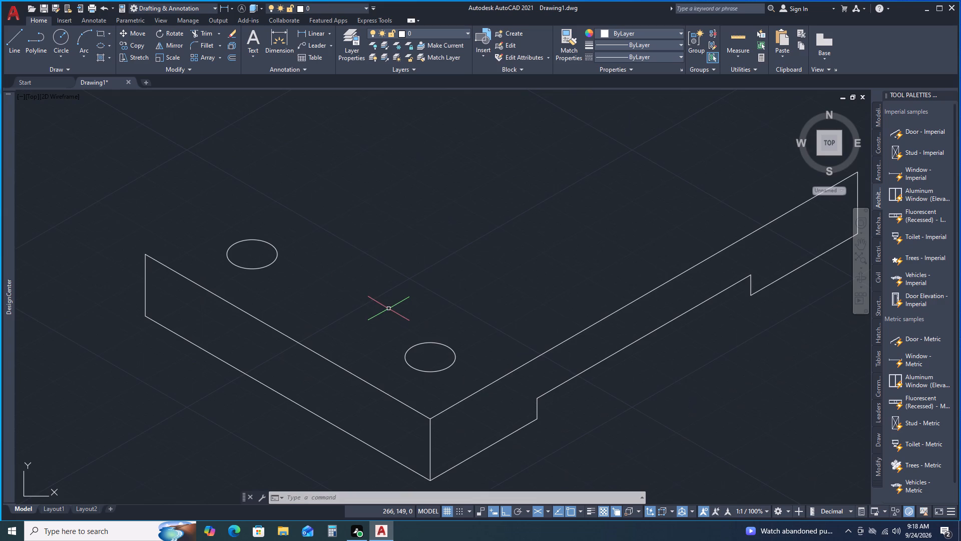
scroll(387, 309, down, 1)
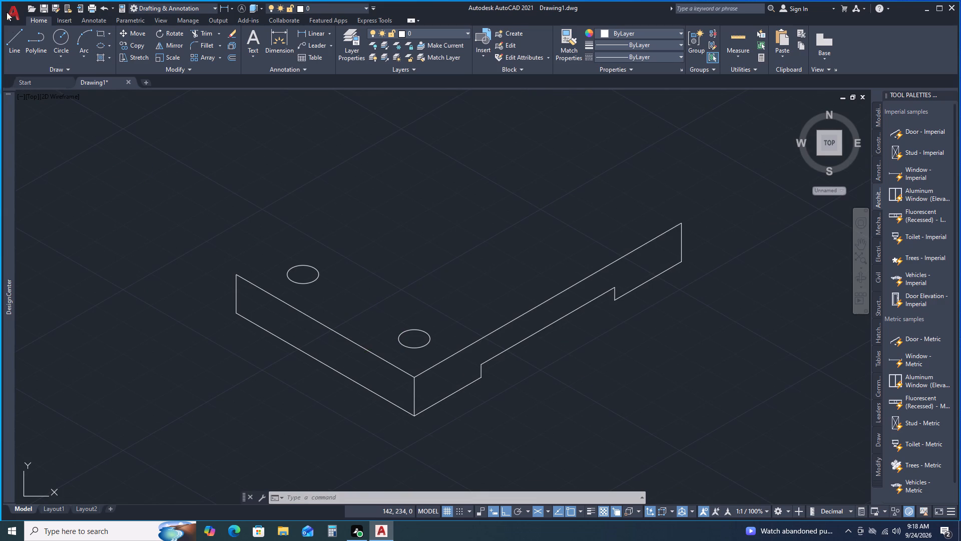
click(13, 37)
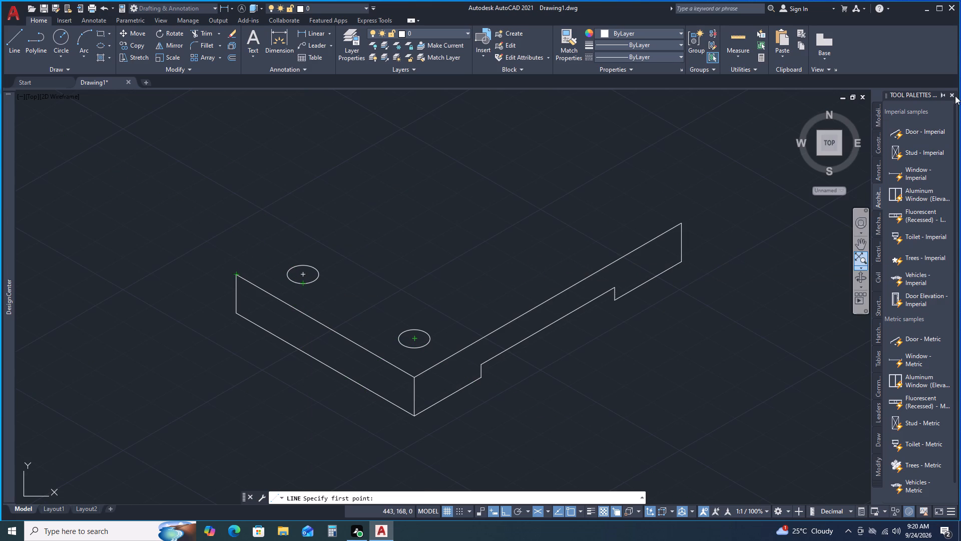
click(952, 95)
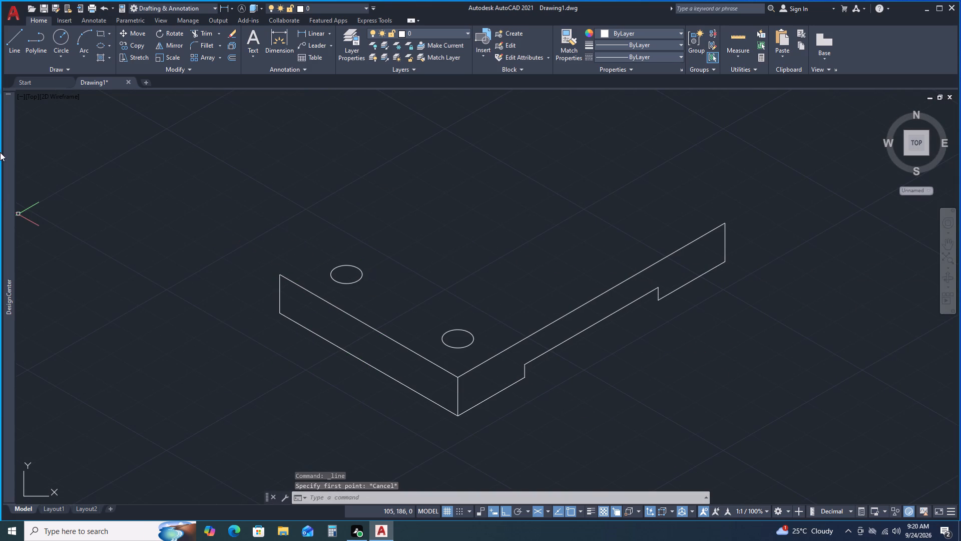
Start the Line command to continue the object's outline.
click(24, 42)
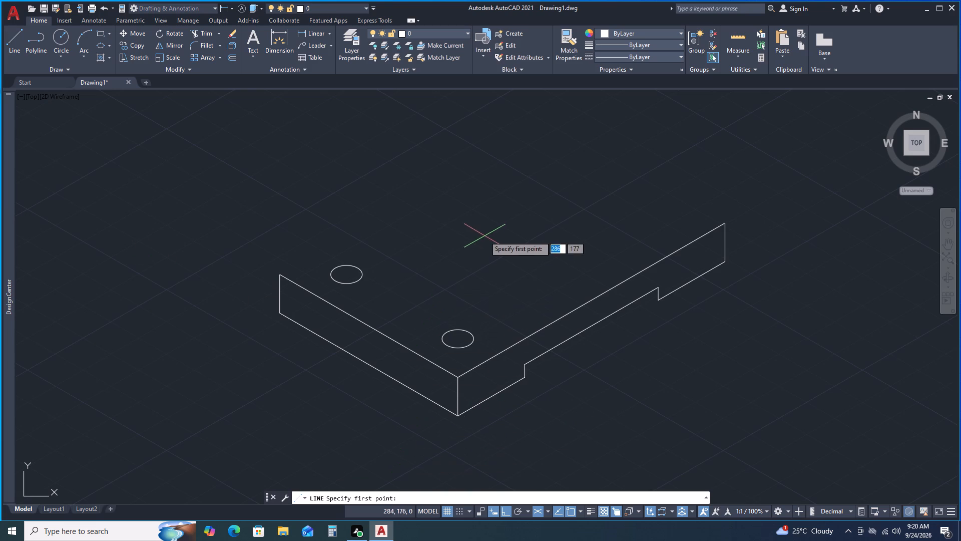
scroll(503, 310, down, 1)
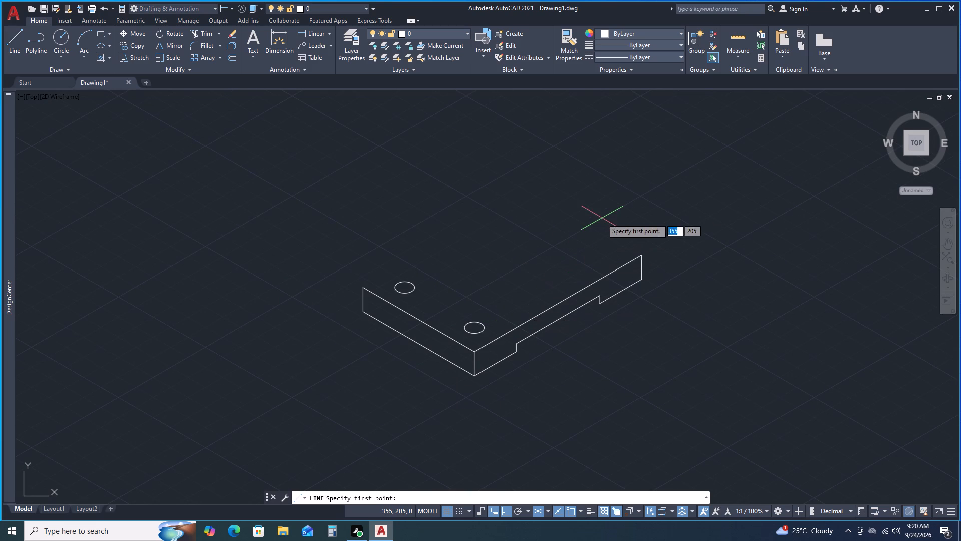
middle_drag(602, 218, 572, 255)
middle_drag(558, 269, 554, 272)
middle_click(543, 280)
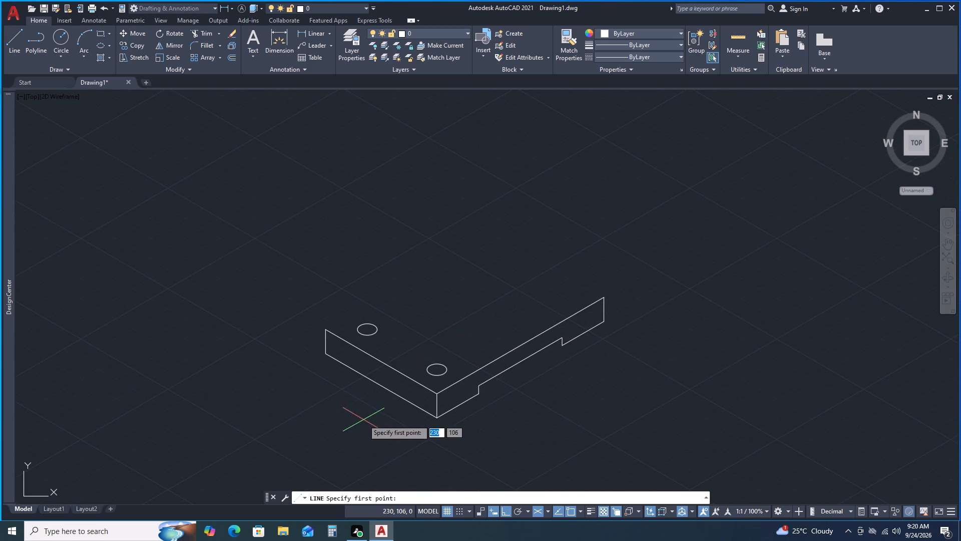
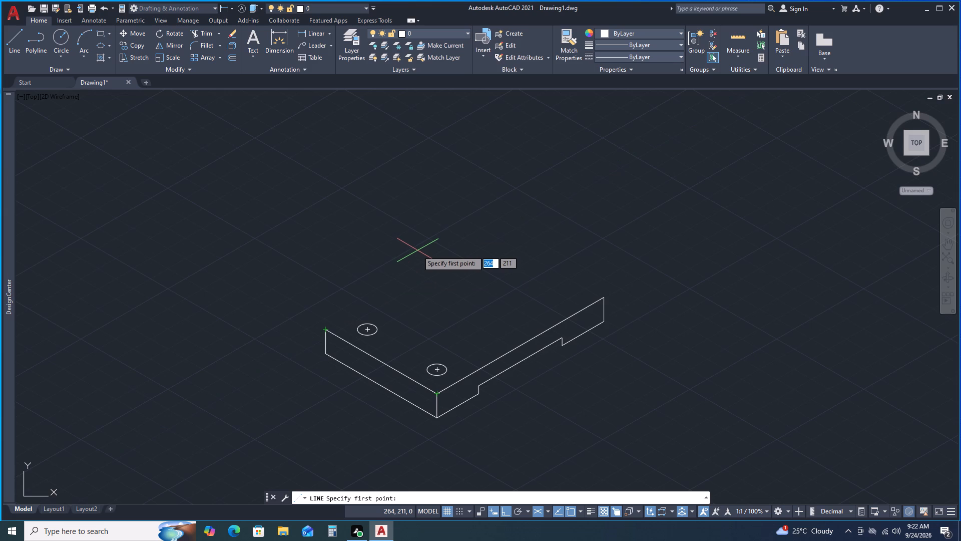
Complete the top face's outline with a 120 mm line at 30° from the left face's upper outer corner and a line to the right face's upper outer corner.
click(323, 329)
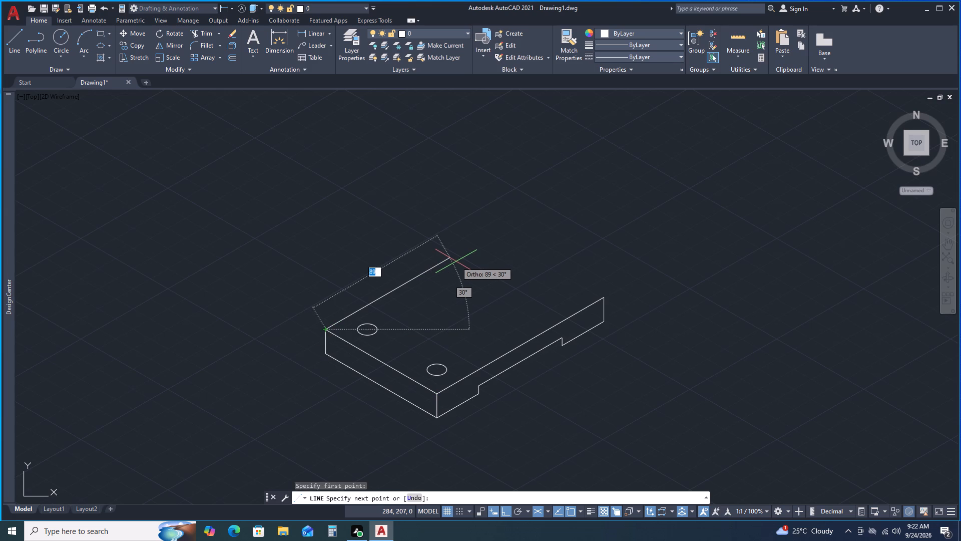
text(120)
key(Return)
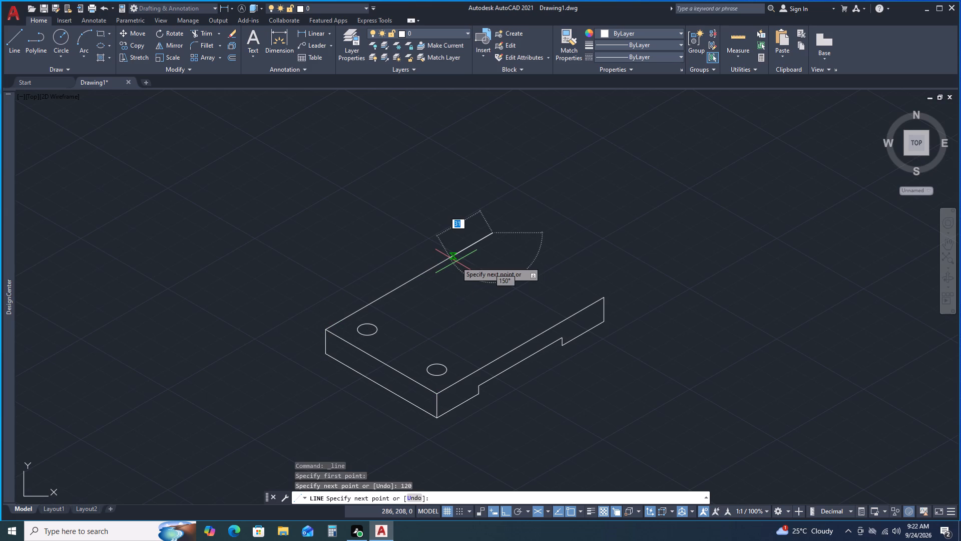
click(606, 300)
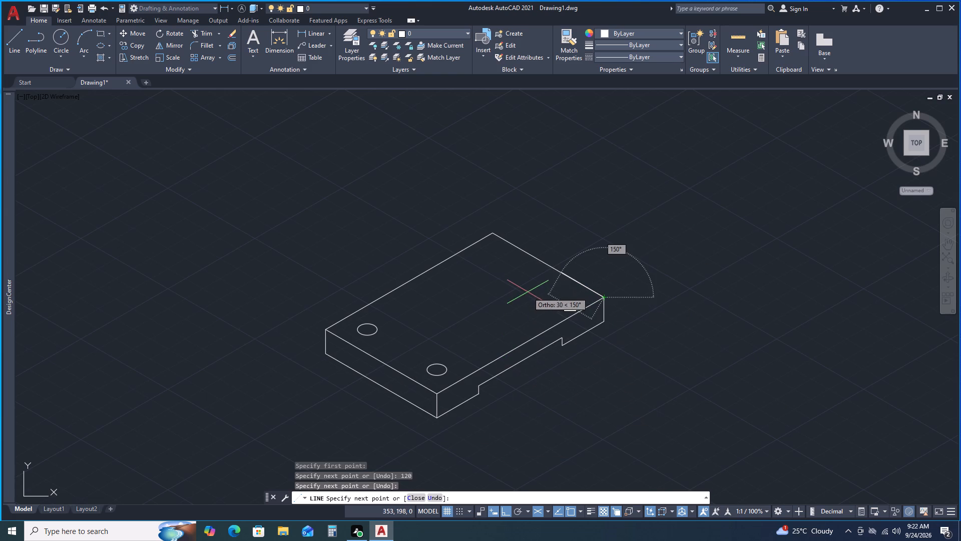
middle_drag(506, 303, 491, 303)
middle_drag(487, 303, 472, 303)
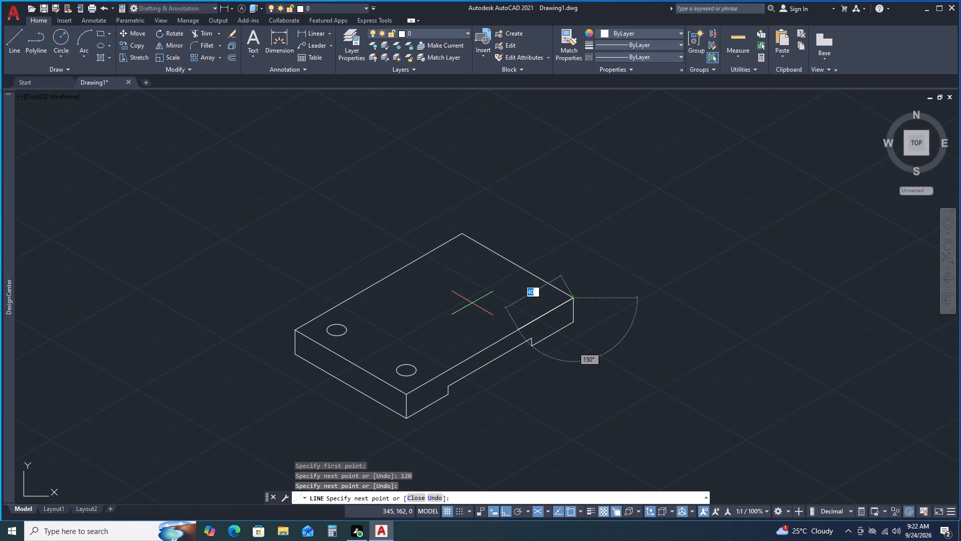
middle_drag(642, 355, 668, 292)
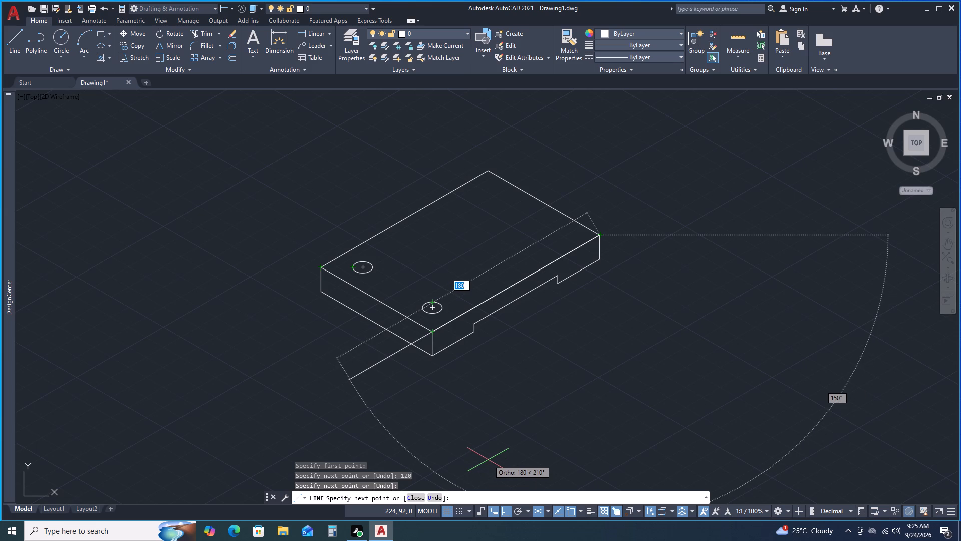
key(Escape)
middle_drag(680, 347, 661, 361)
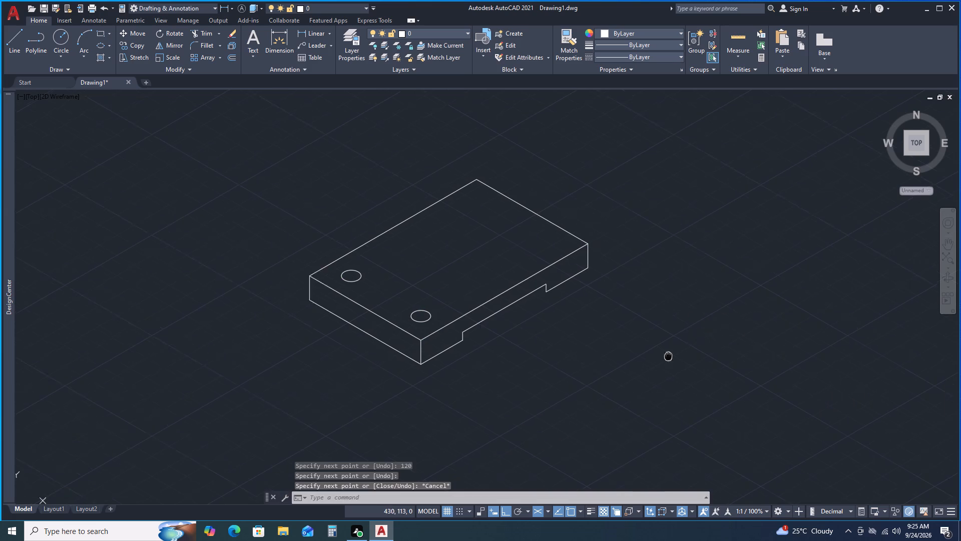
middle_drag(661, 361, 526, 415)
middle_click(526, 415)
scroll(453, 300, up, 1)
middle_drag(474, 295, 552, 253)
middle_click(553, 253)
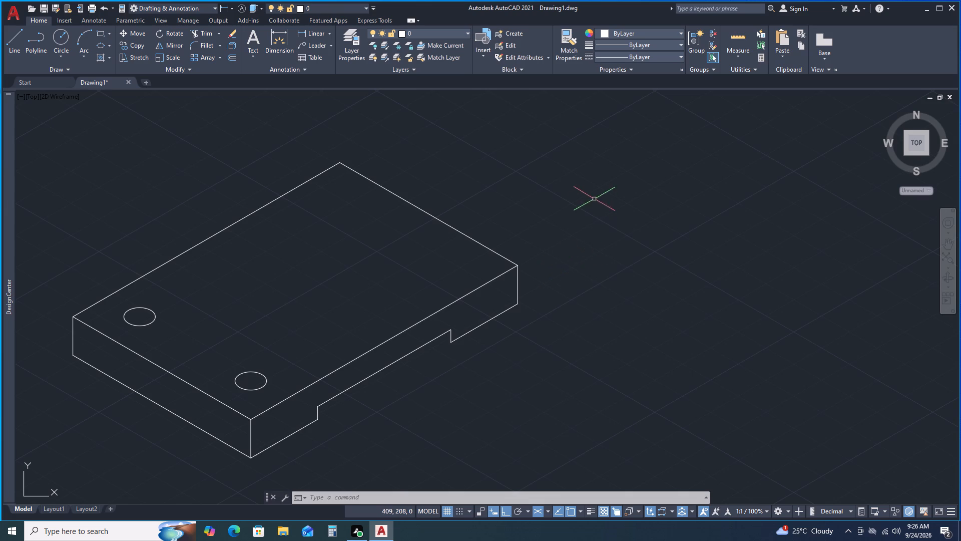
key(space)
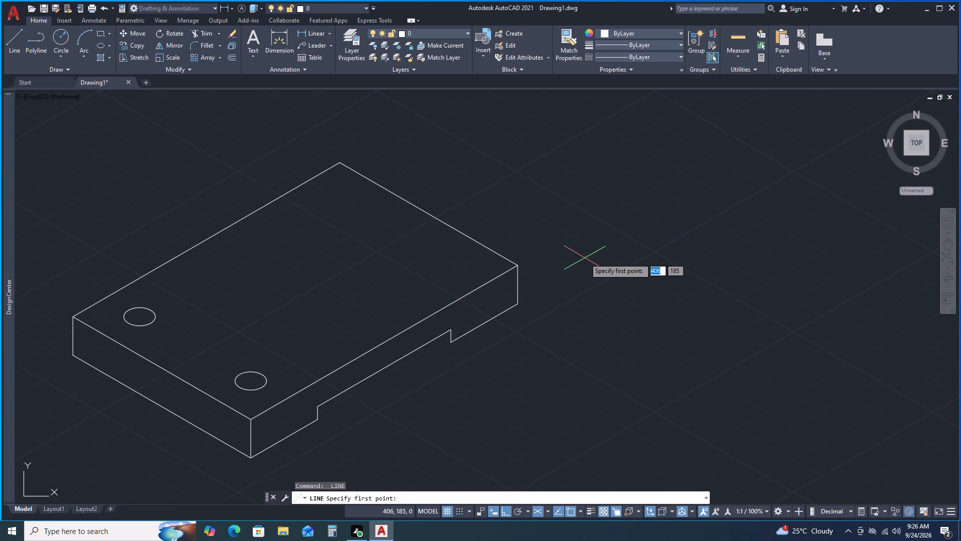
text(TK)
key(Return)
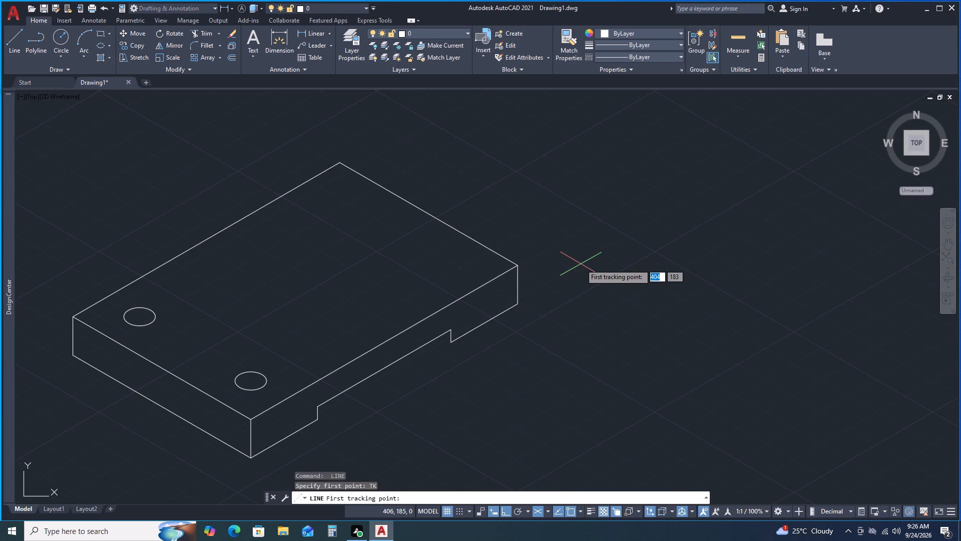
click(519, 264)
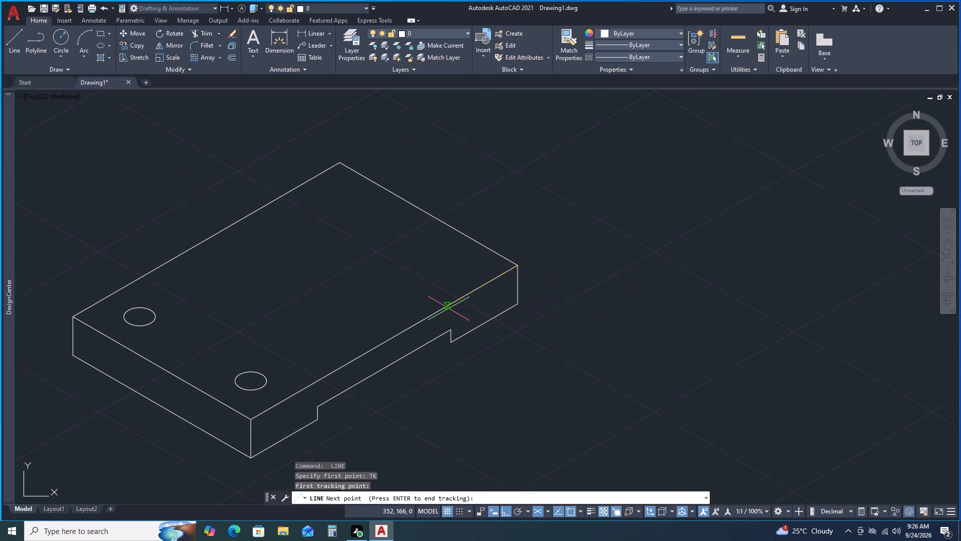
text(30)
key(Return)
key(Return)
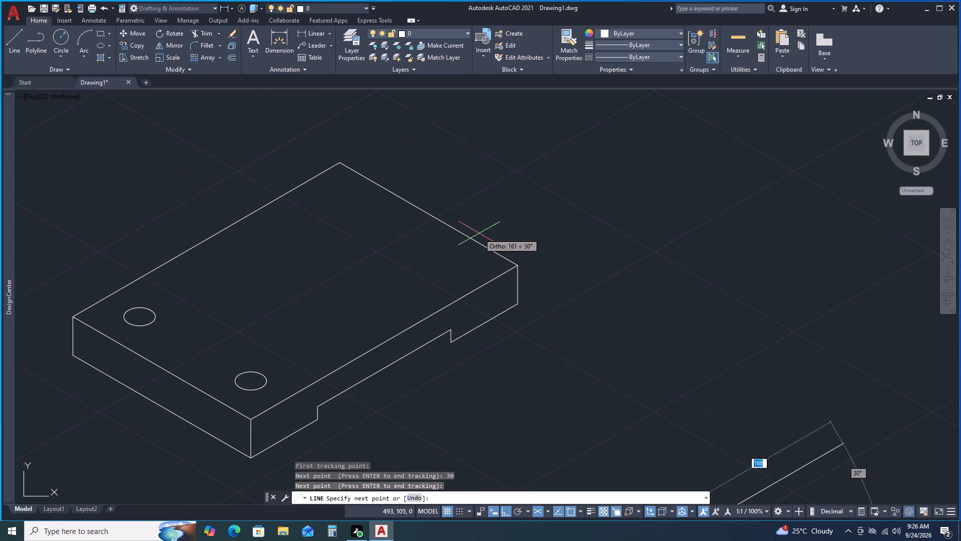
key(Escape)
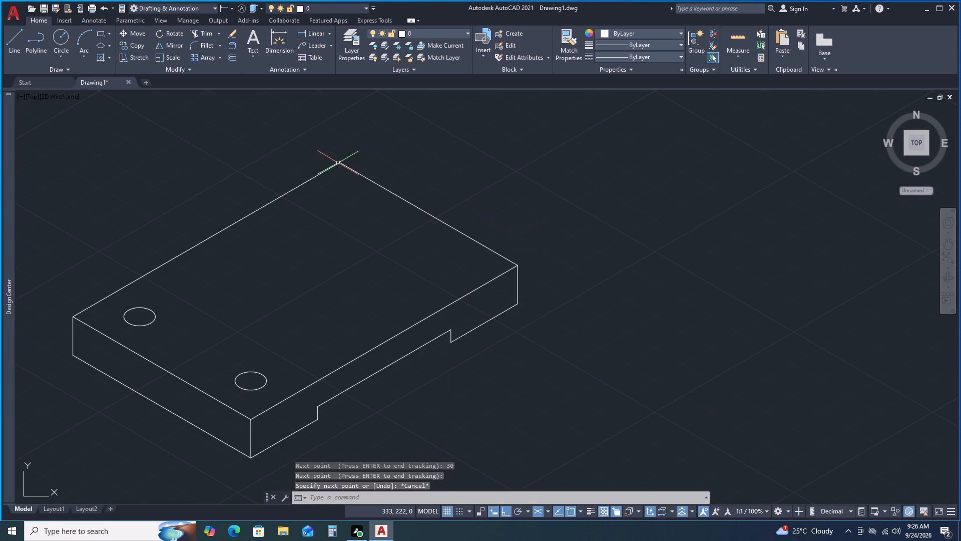
Start a line on the right isoplane, tracked 30 mm from the right face's upper outer corner along its top edge.
key(space)
text(TK)
key(Return)
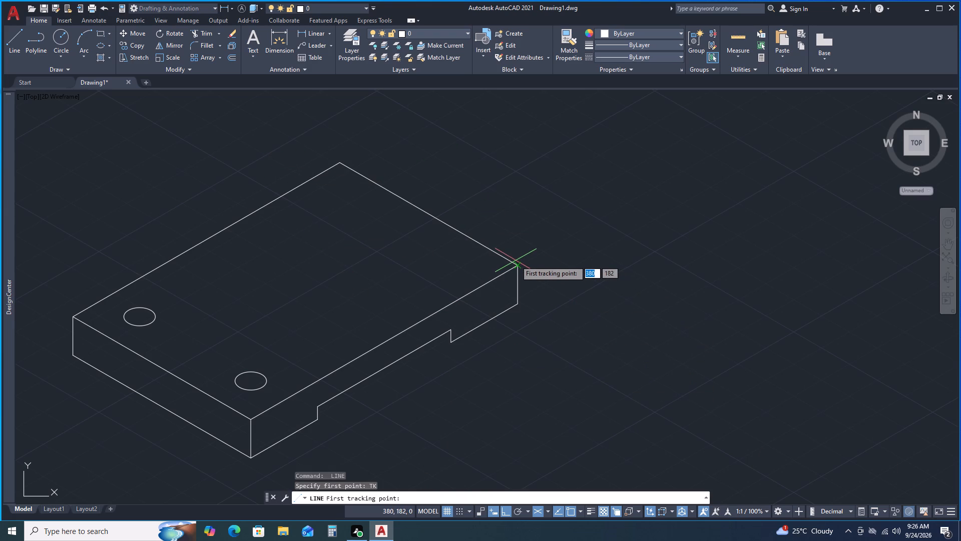
key(F5)
click(519, 267)
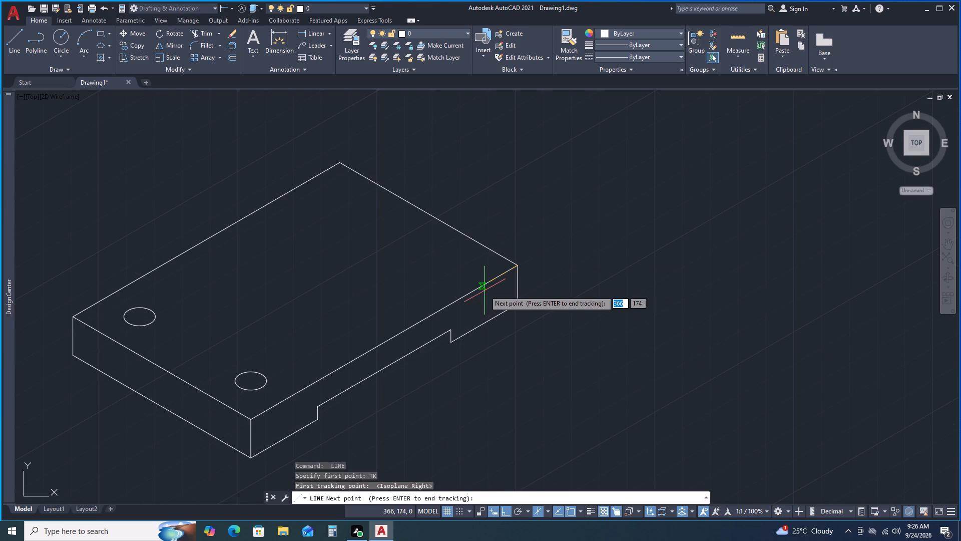
text(30)
key(Return)
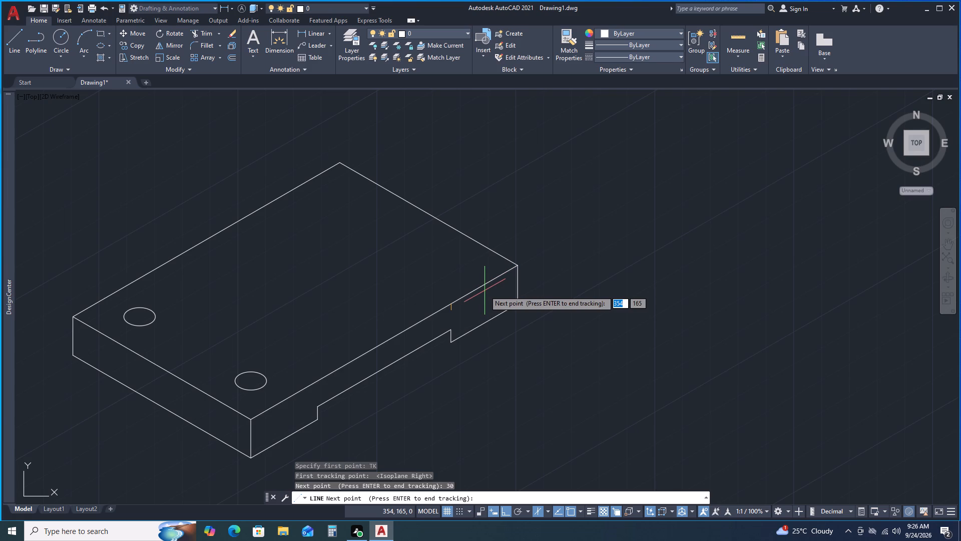
key(Return)
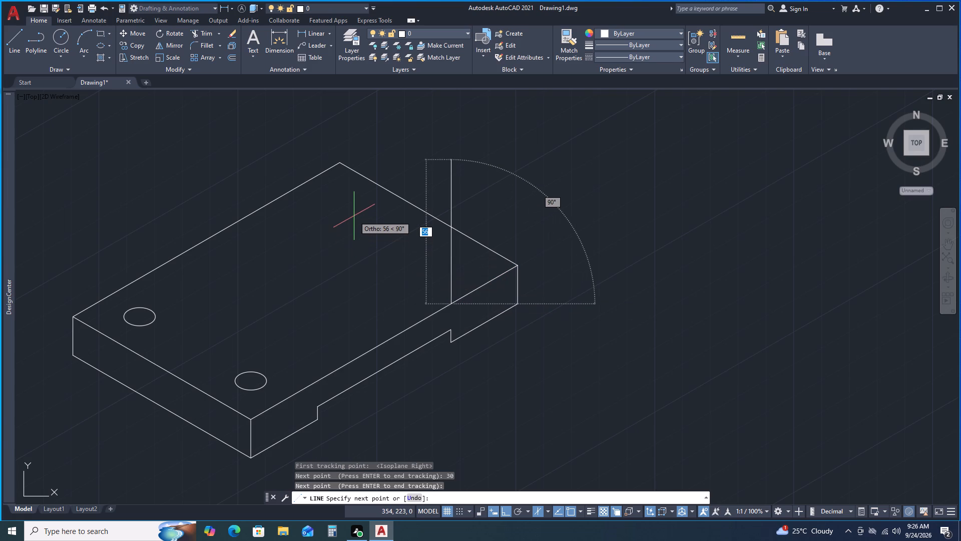
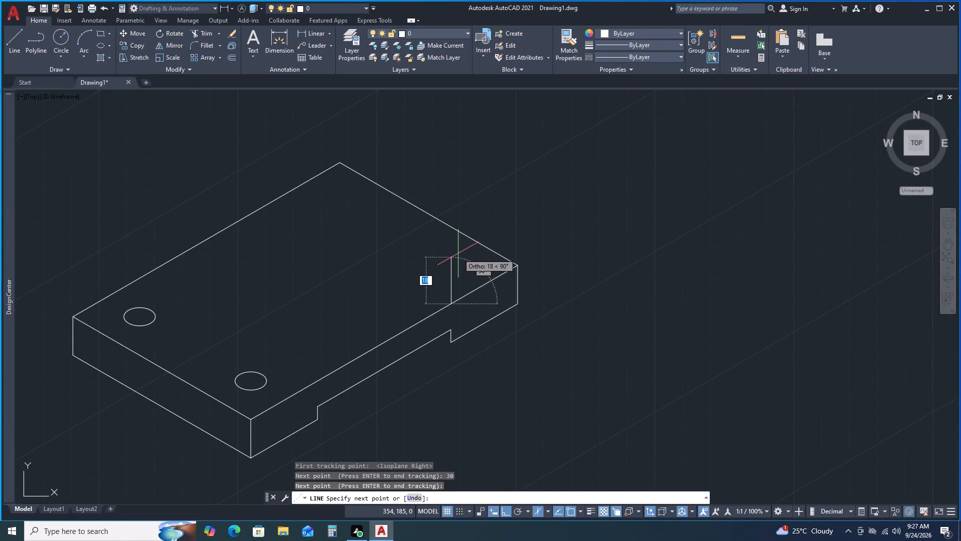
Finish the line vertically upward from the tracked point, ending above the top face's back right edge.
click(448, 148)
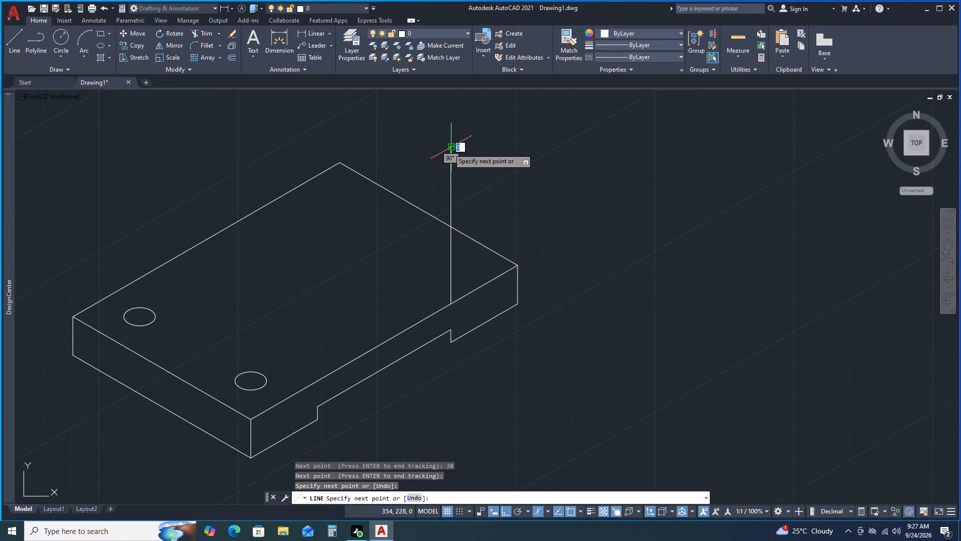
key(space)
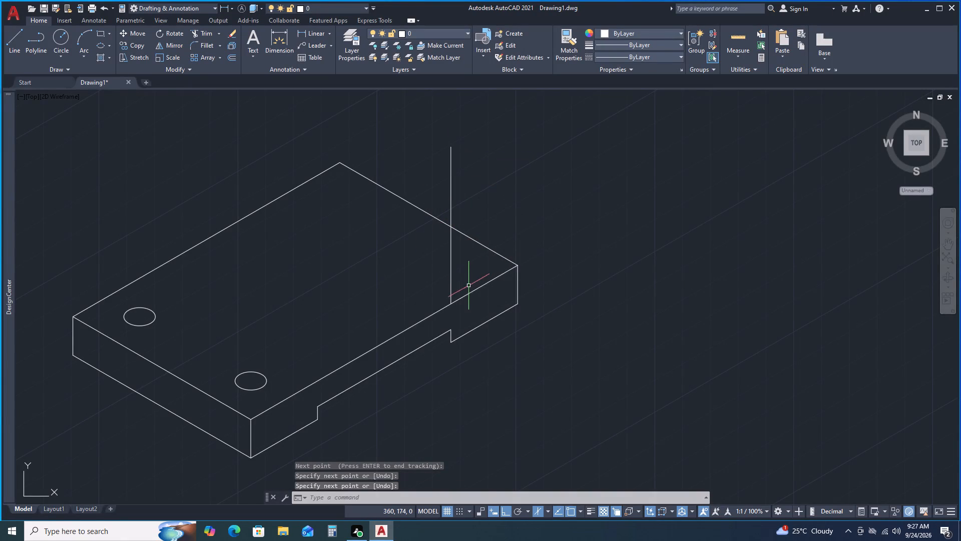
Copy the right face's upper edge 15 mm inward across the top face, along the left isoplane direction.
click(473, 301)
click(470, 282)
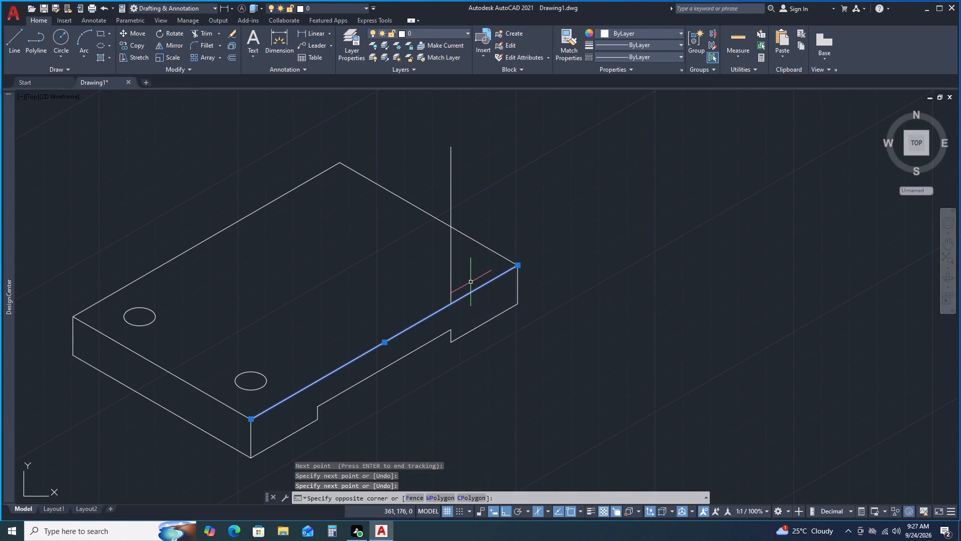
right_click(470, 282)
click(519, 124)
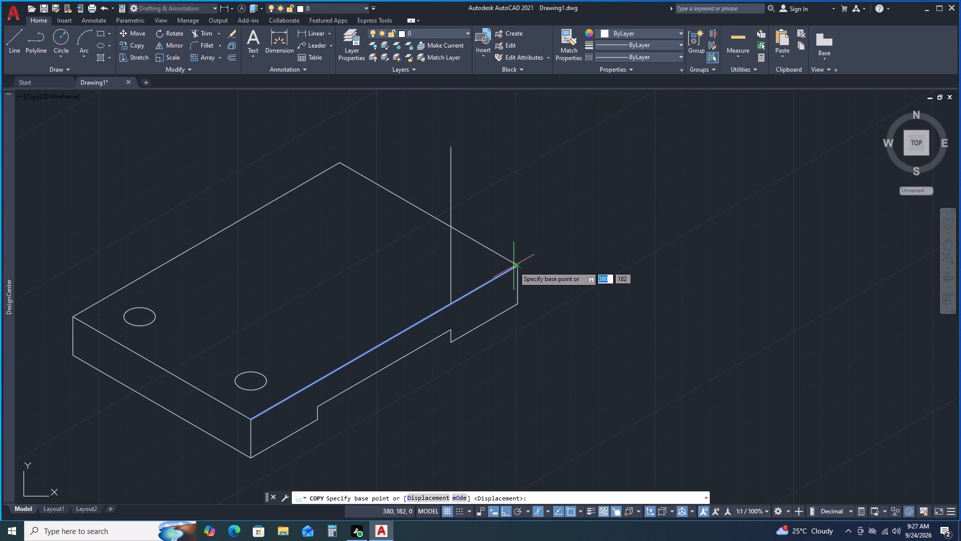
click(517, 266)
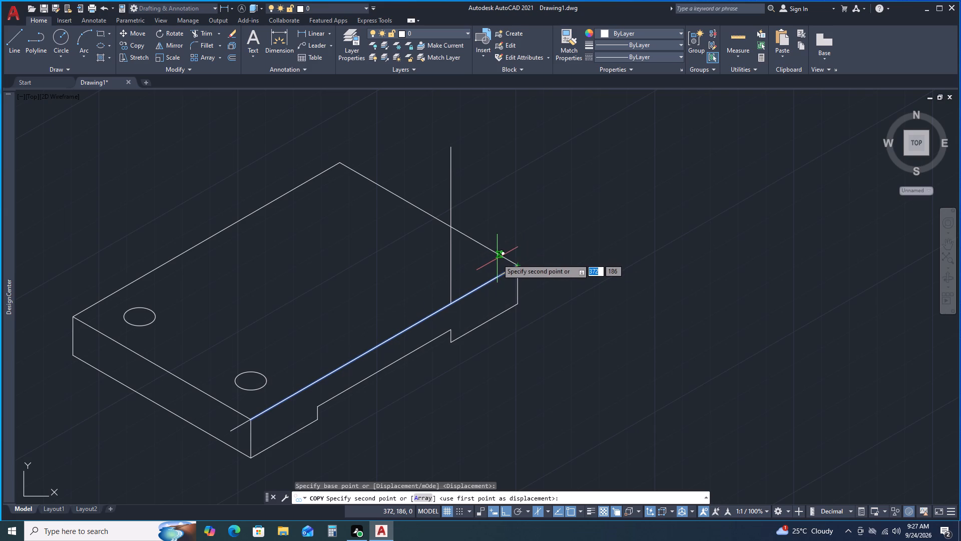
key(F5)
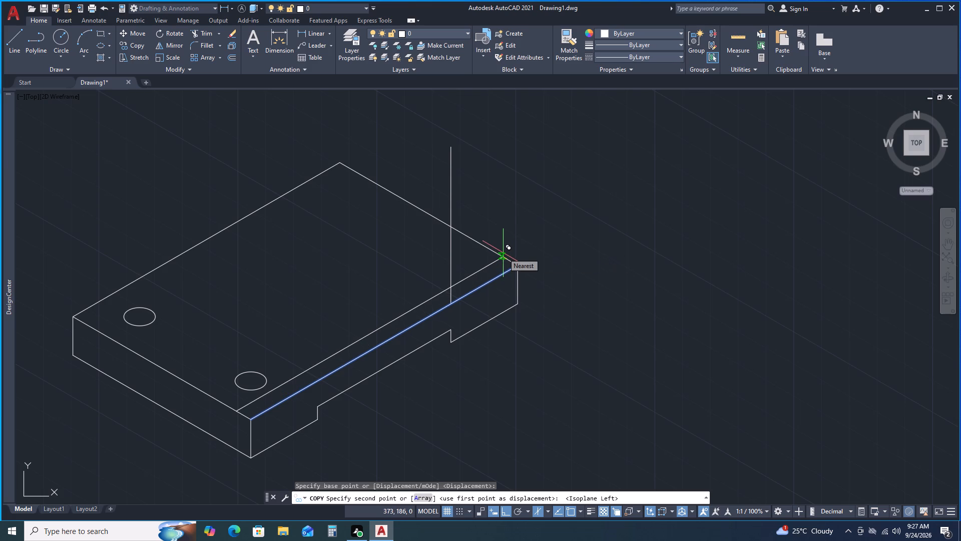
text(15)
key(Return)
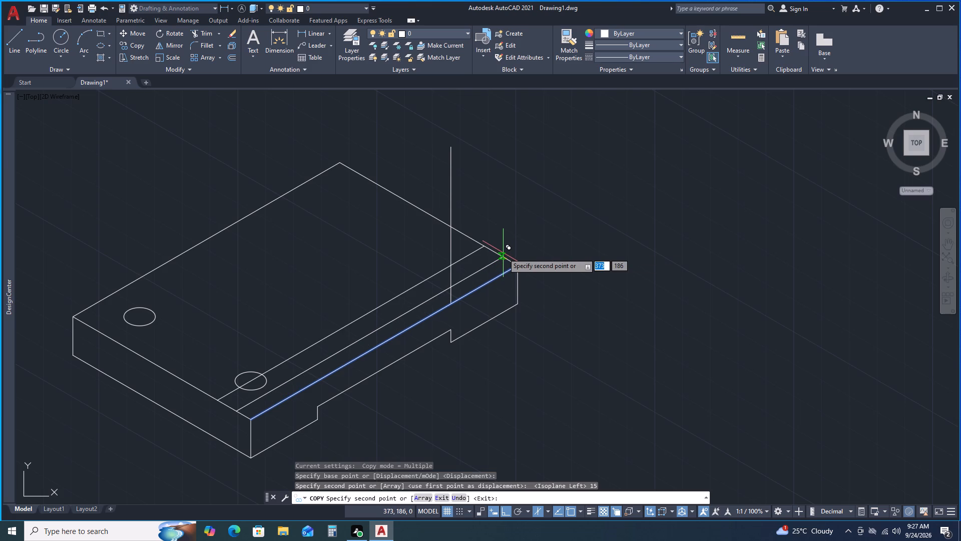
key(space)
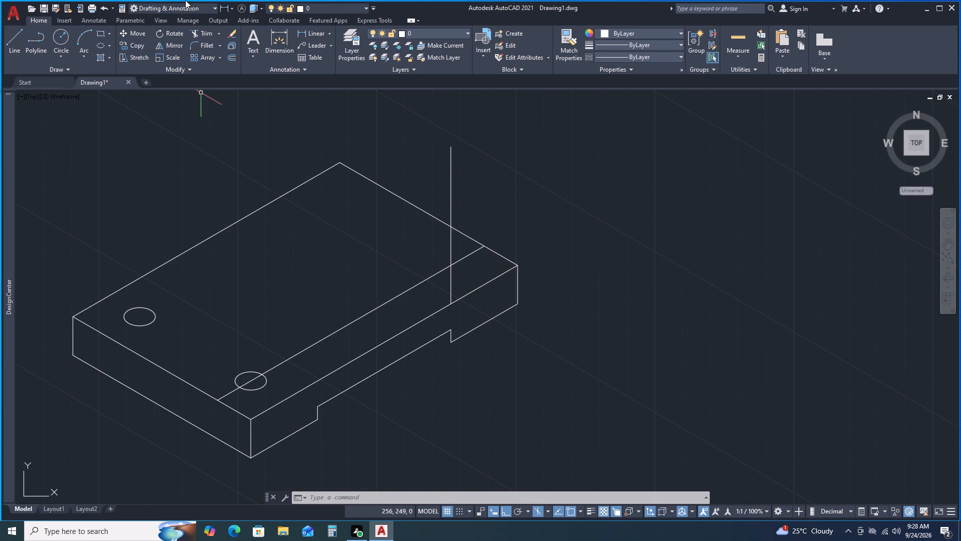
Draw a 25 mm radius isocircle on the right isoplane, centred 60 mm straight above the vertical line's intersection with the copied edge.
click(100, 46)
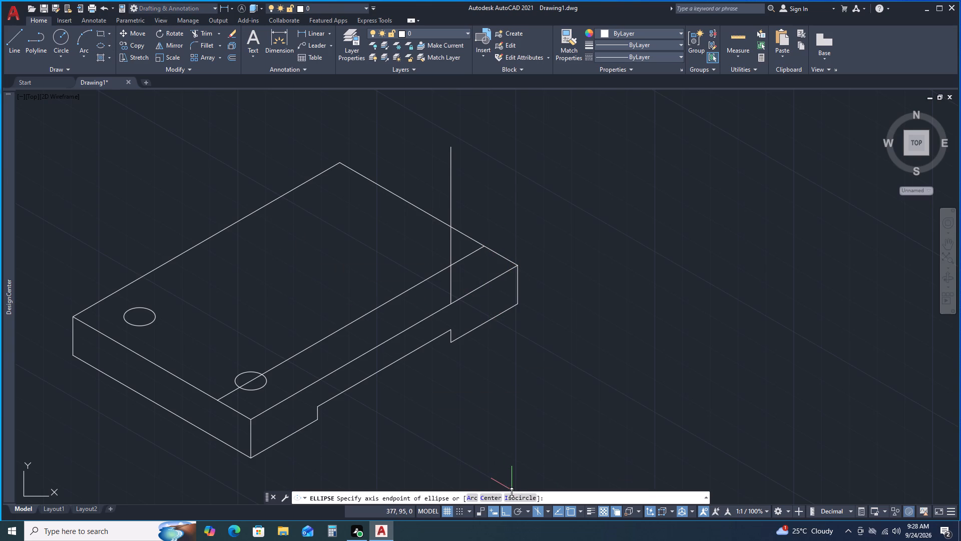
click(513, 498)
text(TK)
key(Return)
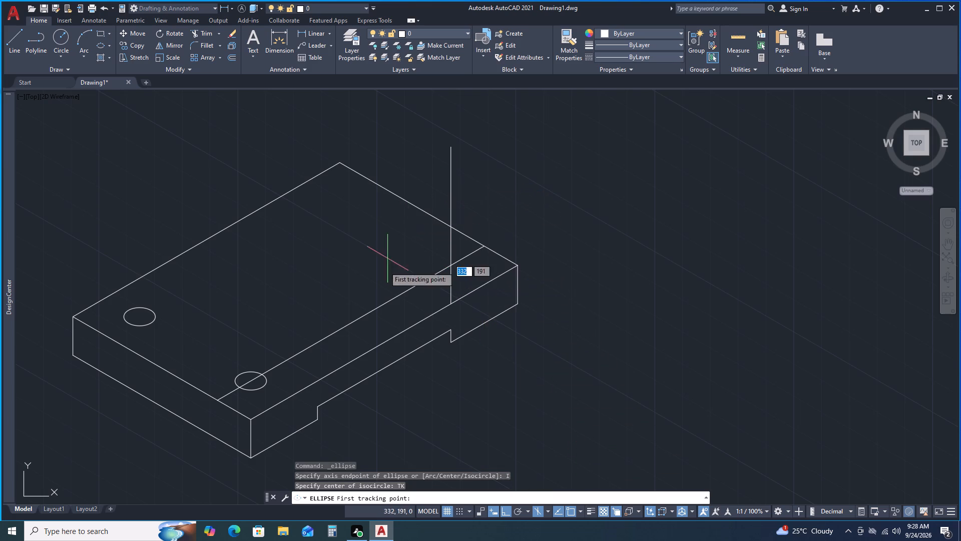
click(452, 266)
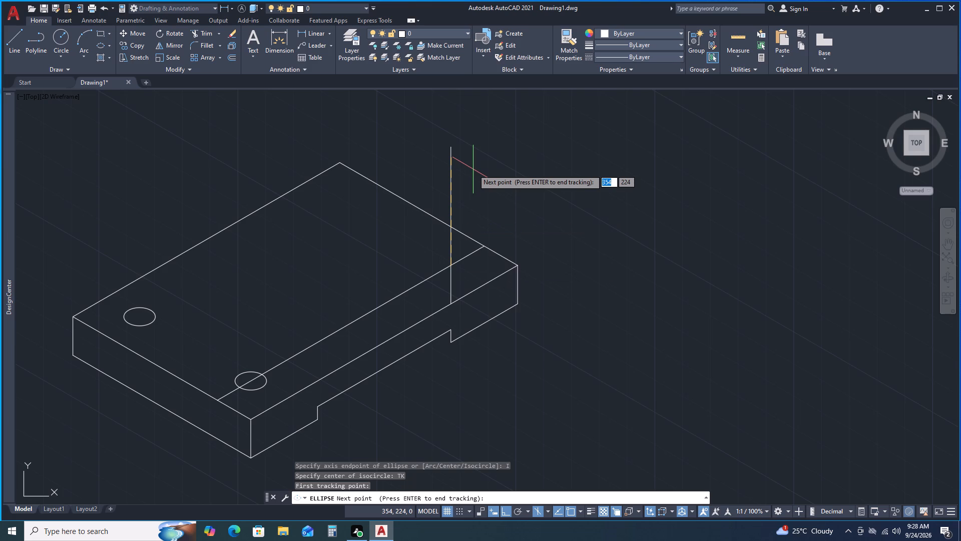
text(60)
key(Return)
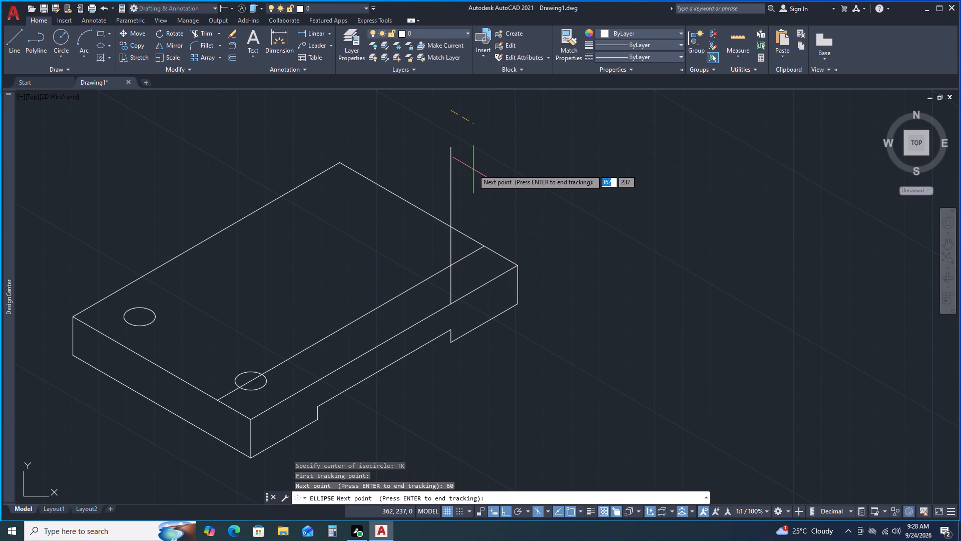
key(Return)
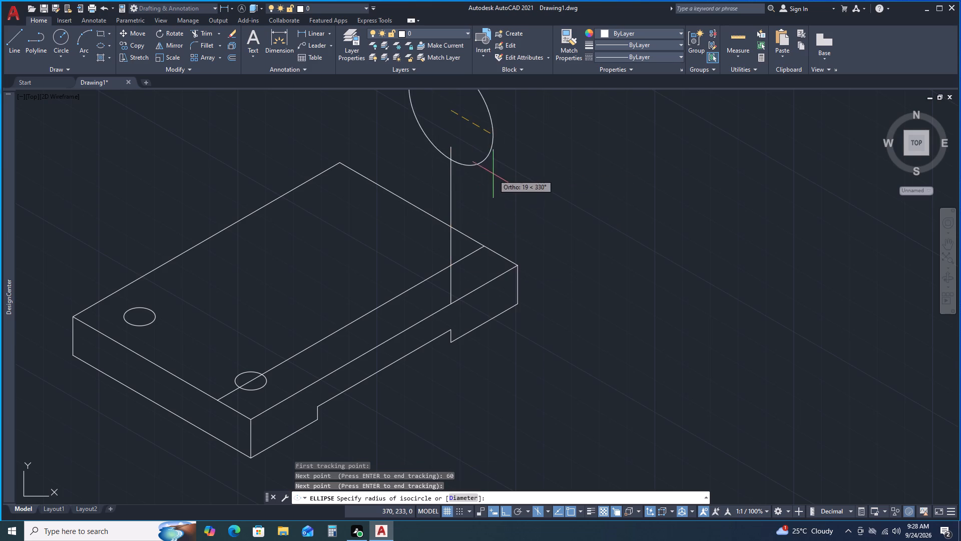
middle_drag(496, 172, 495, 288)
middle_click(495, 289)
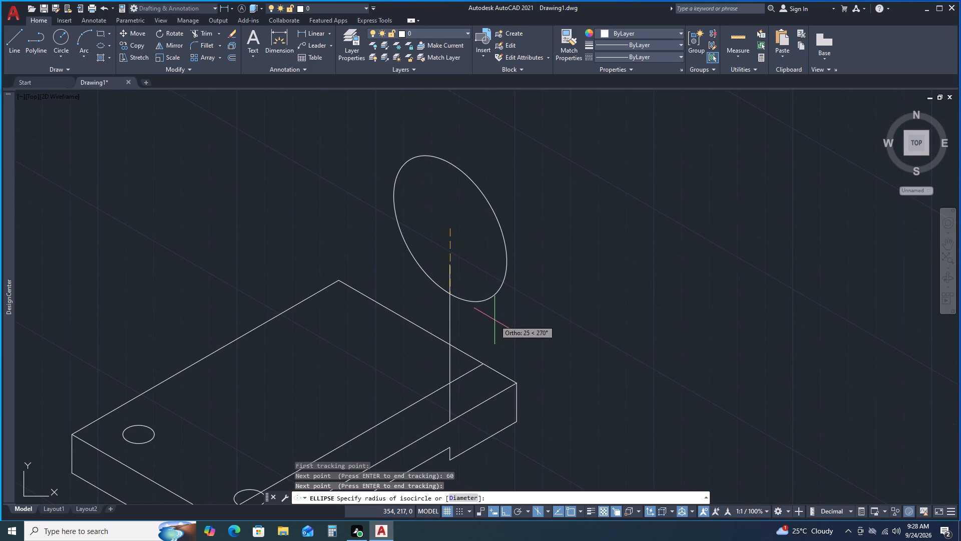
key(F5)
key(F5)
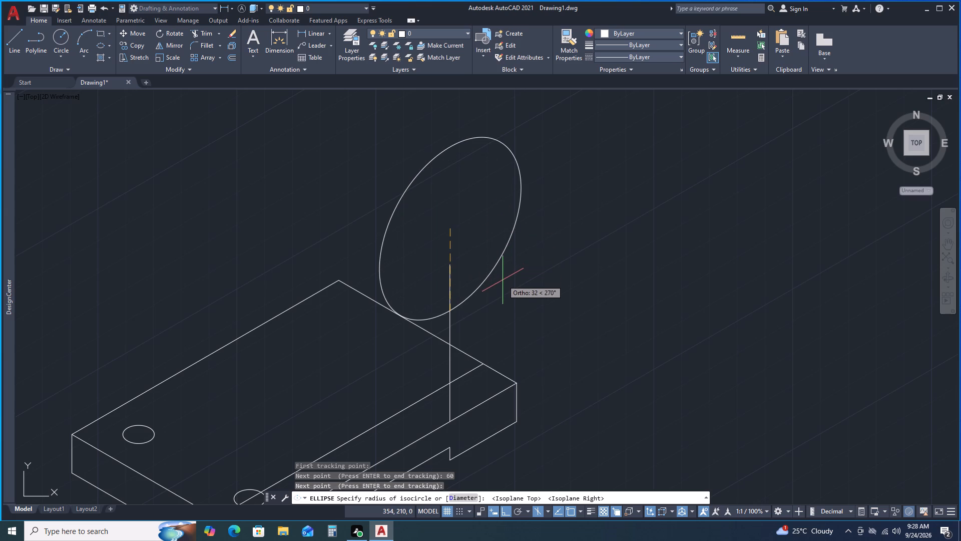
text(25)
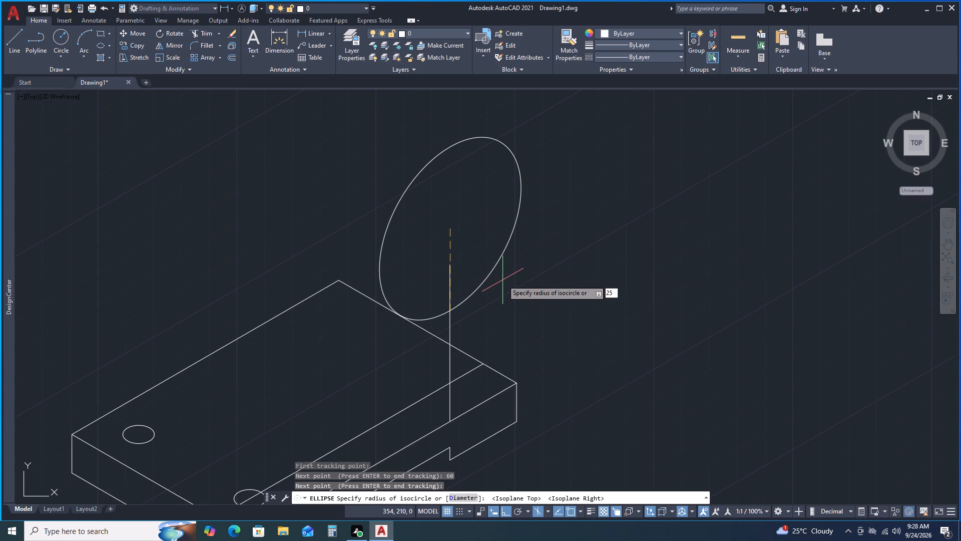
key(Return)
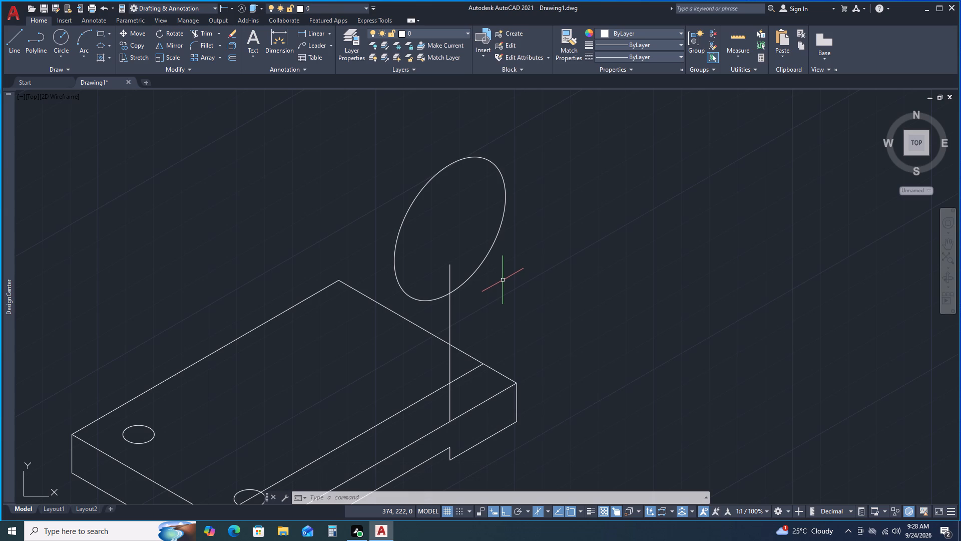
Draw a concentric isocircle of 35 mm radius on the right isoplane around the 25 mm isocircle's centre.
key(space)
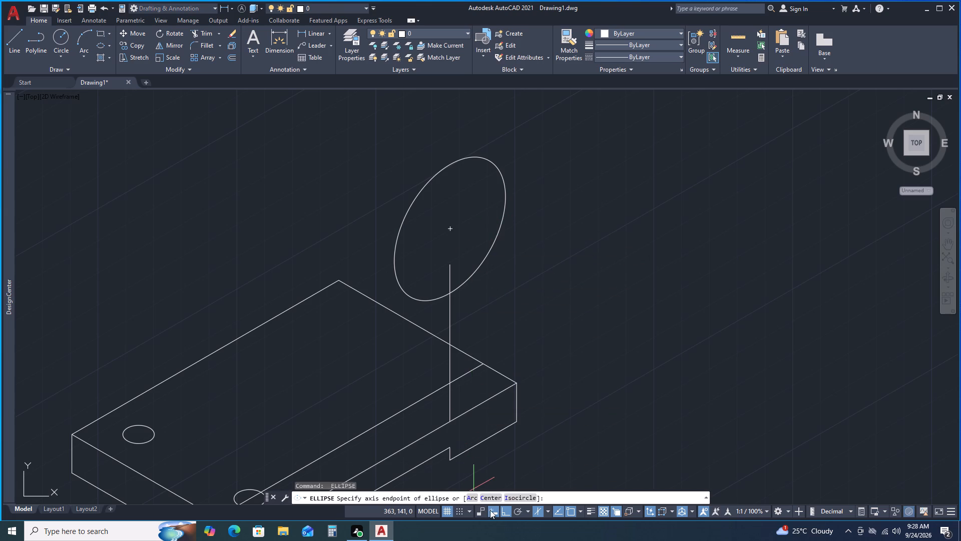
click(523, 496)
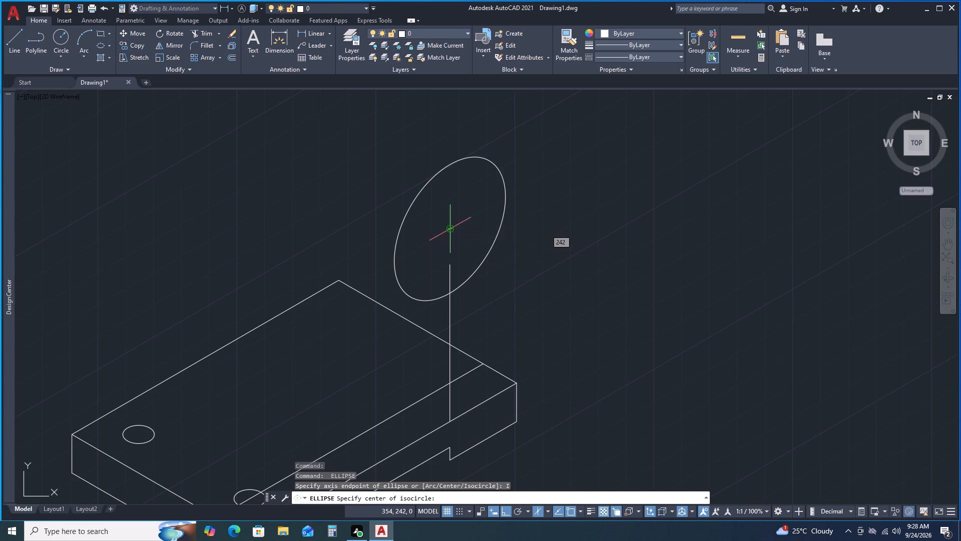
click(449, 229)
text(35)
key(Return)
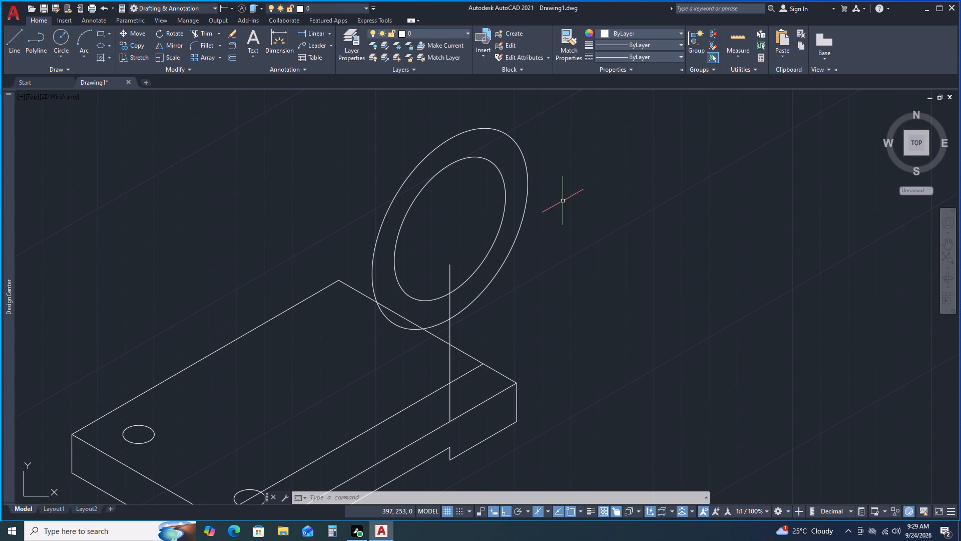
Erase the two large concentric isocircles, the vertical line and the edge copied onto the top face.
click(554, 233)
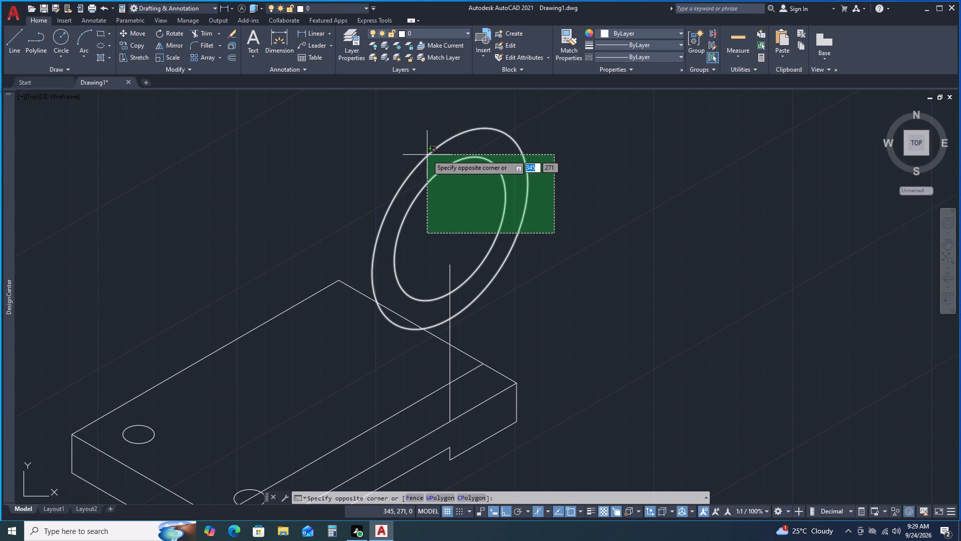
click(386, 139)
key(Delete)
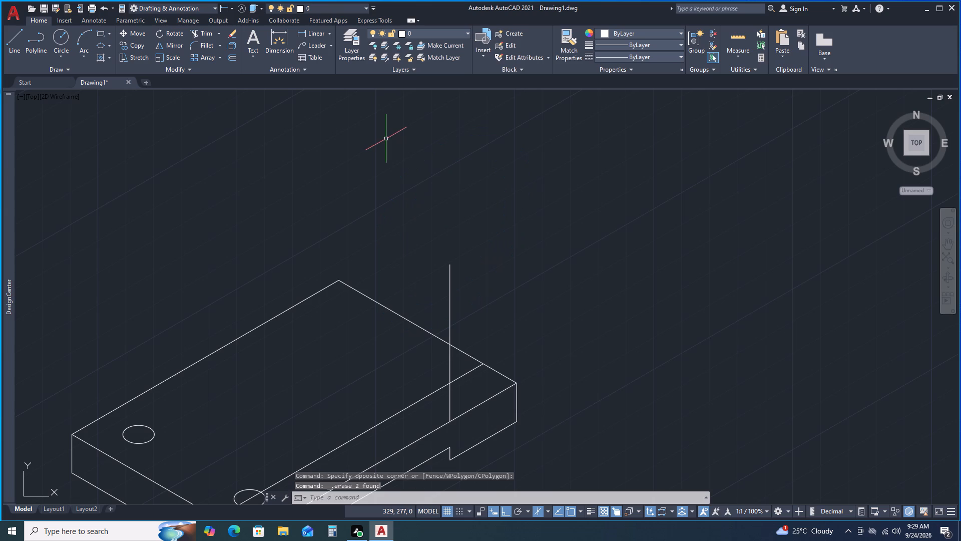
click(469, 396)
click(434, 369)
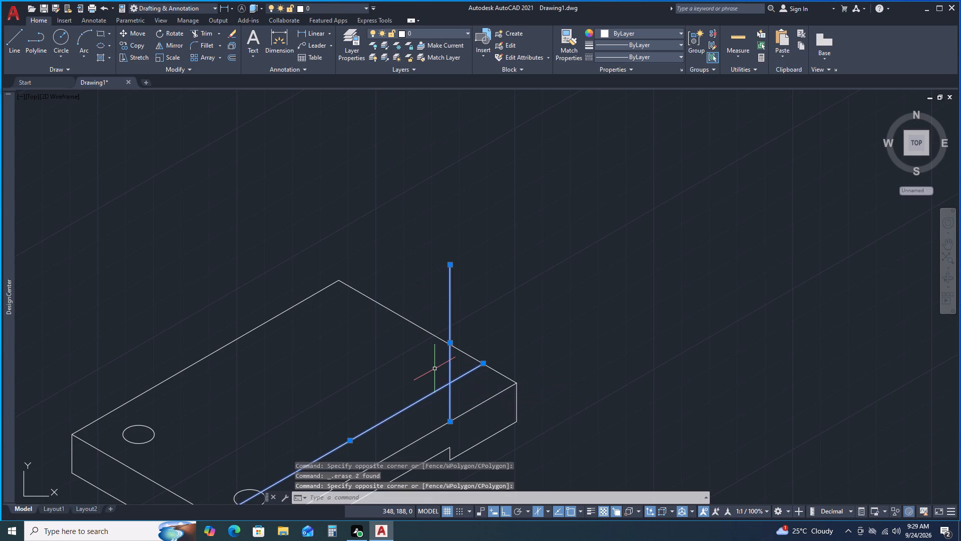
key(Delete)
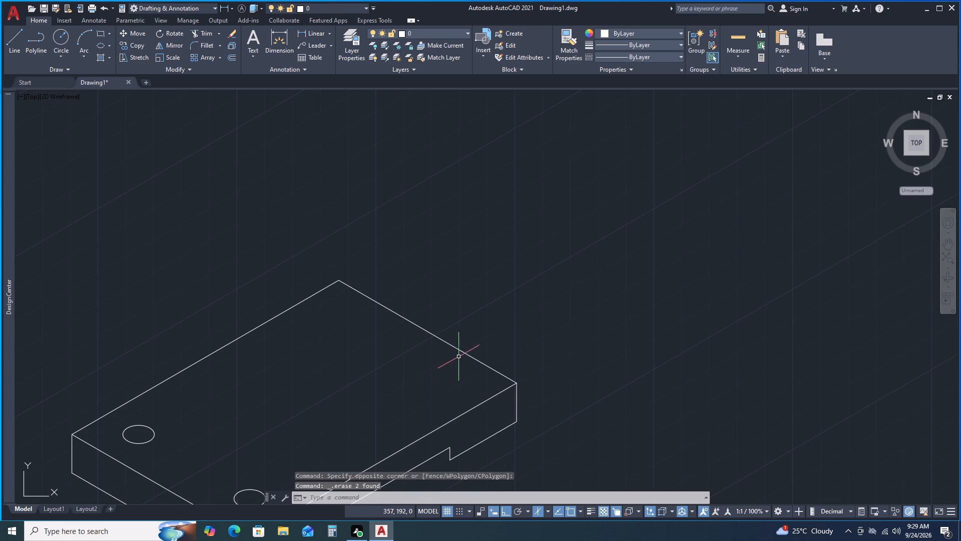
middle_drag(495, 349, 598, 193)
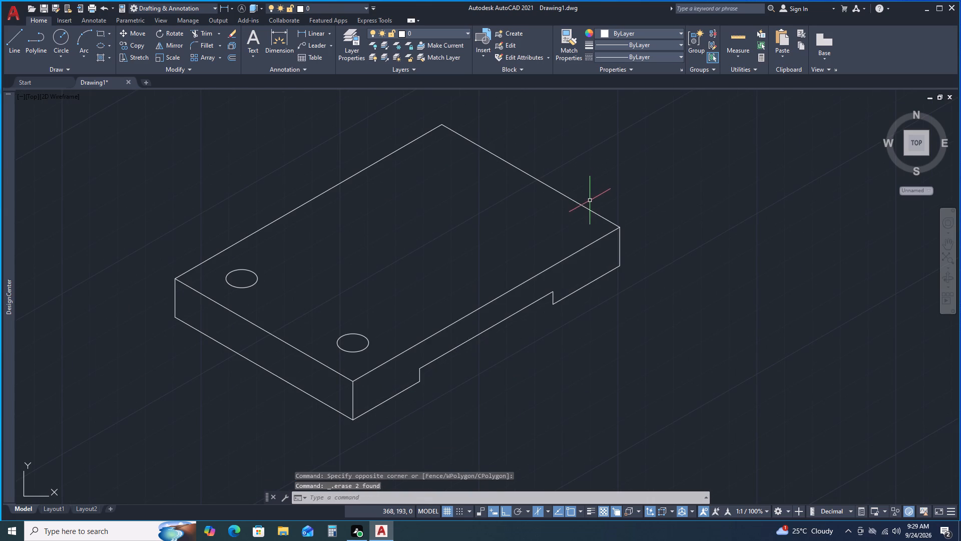
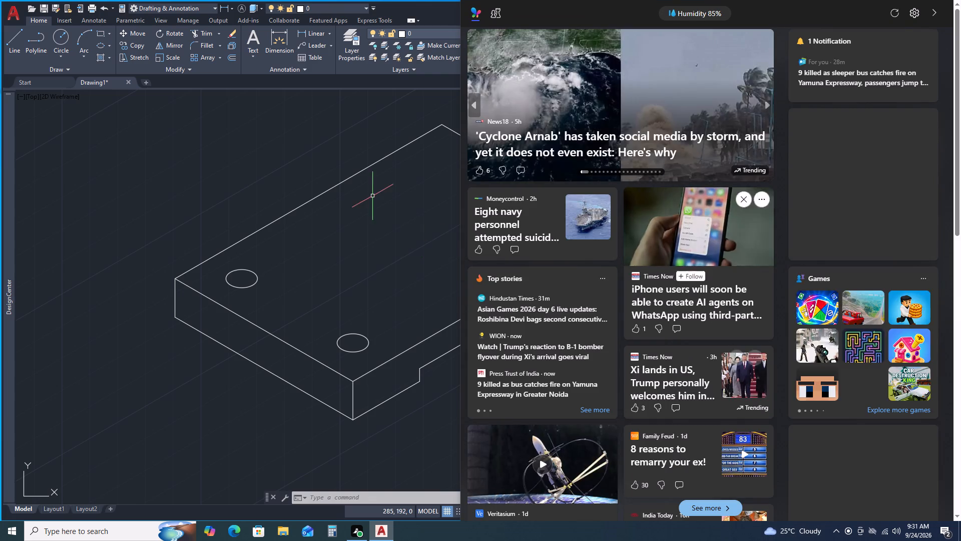
Draw a vertical line about 77 mm upward from the upper endpoint of the notch's rear edge on the right face.
click(370, 220)
click(370, 220)
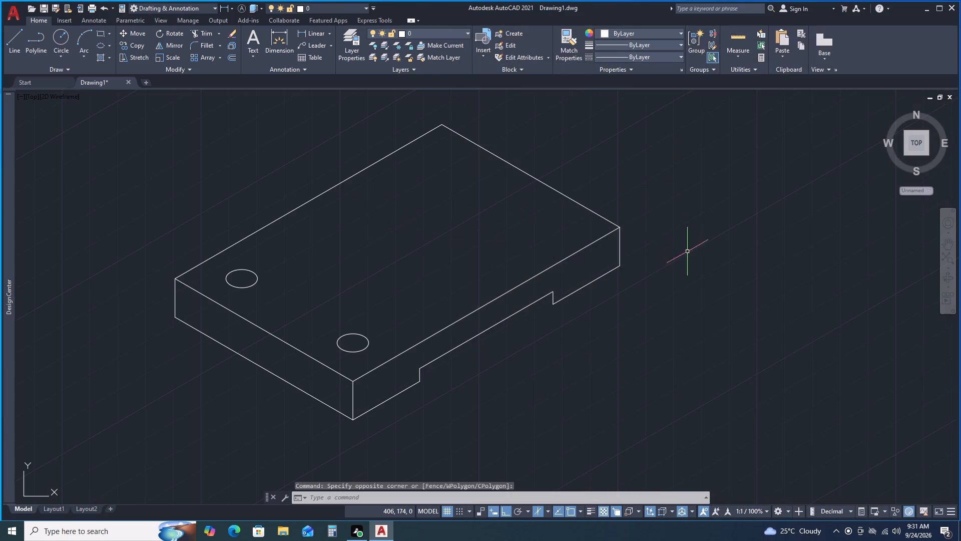
scroll(682, 276, up, 2)
middle_drag(649, 187, 689, 338)
scroll(687, 338, down, 1)
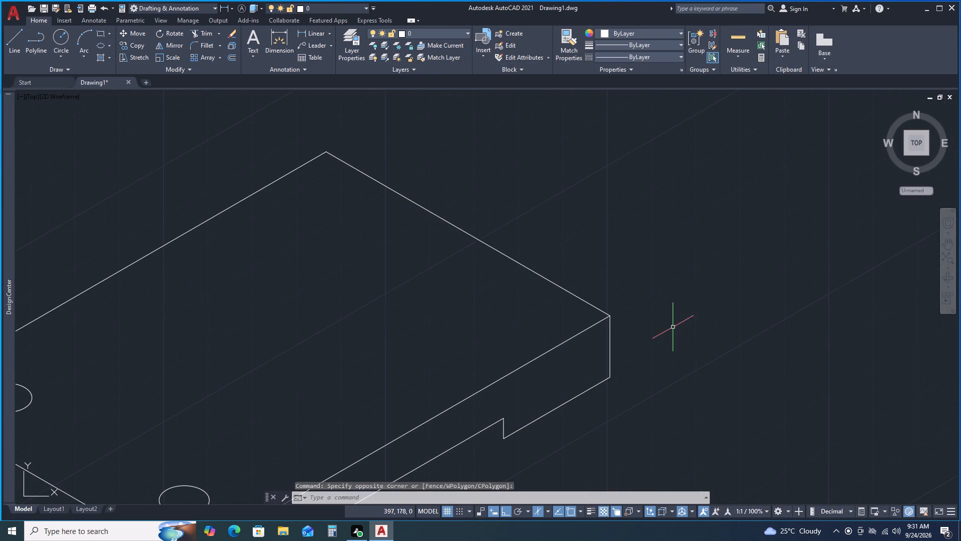
click(21, 37)
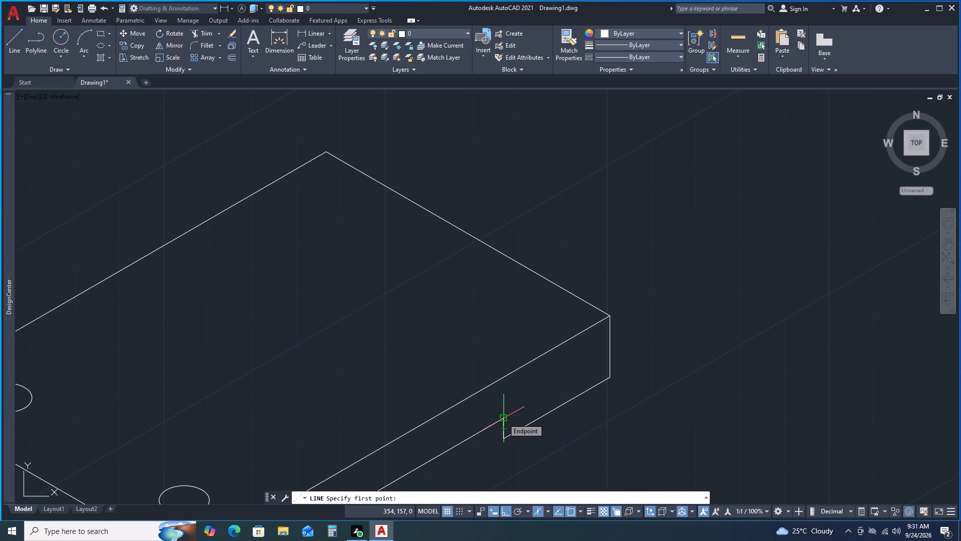
click(503, 418)
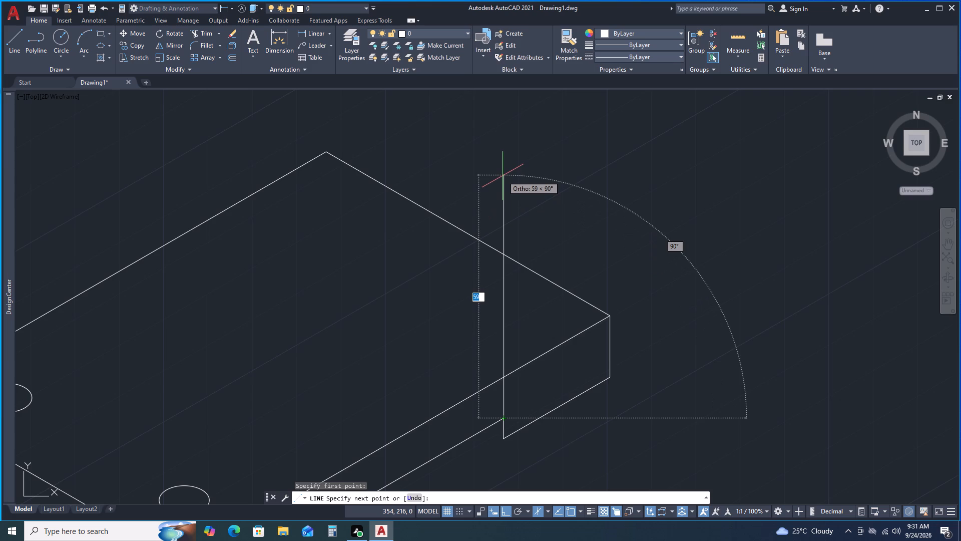
click(498, 102)
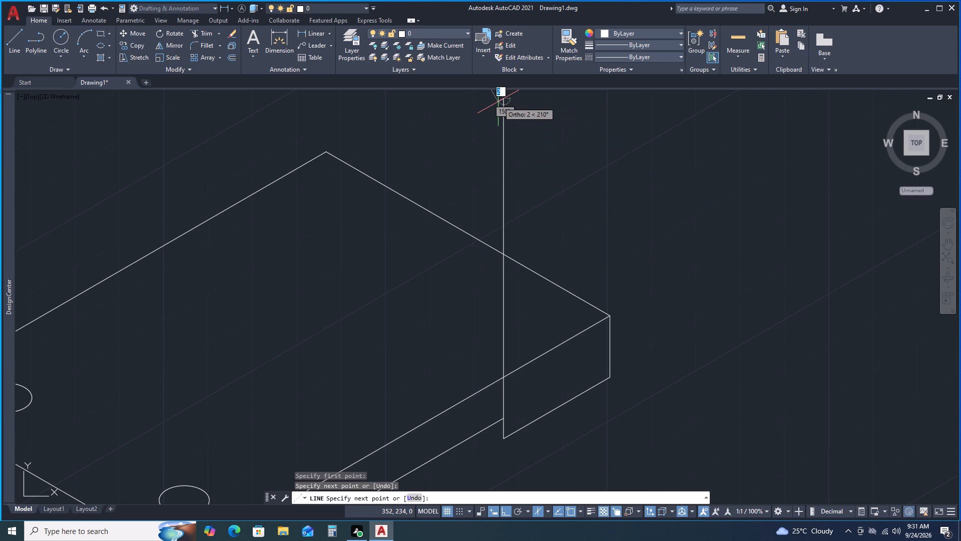
key(space)
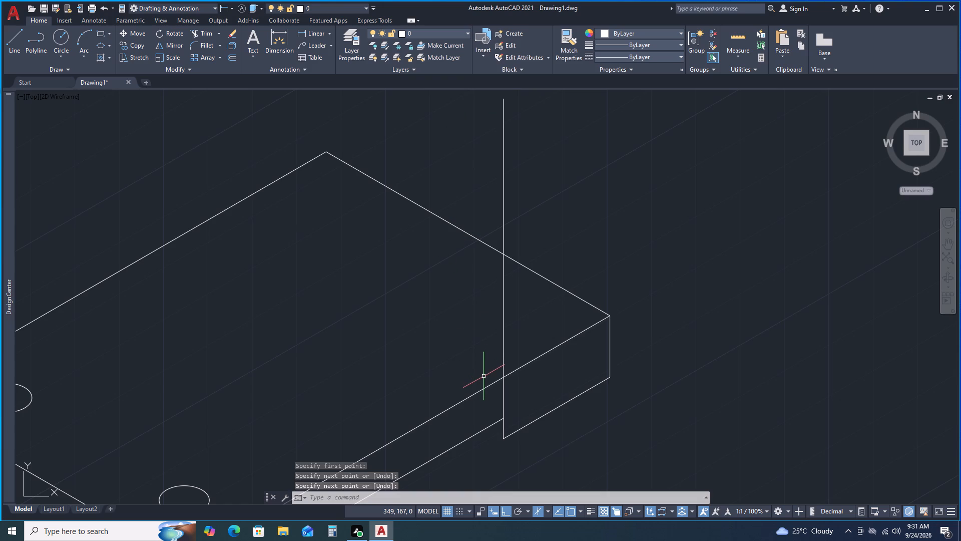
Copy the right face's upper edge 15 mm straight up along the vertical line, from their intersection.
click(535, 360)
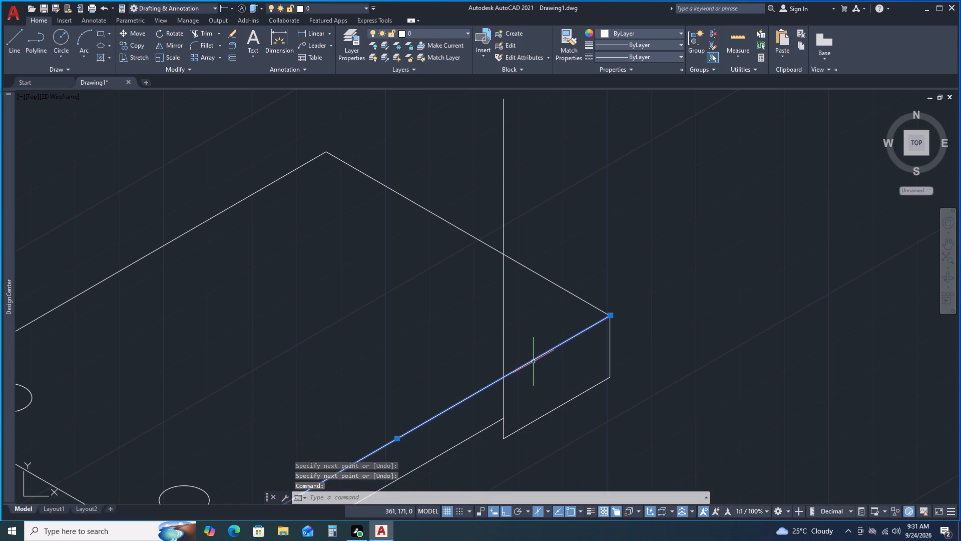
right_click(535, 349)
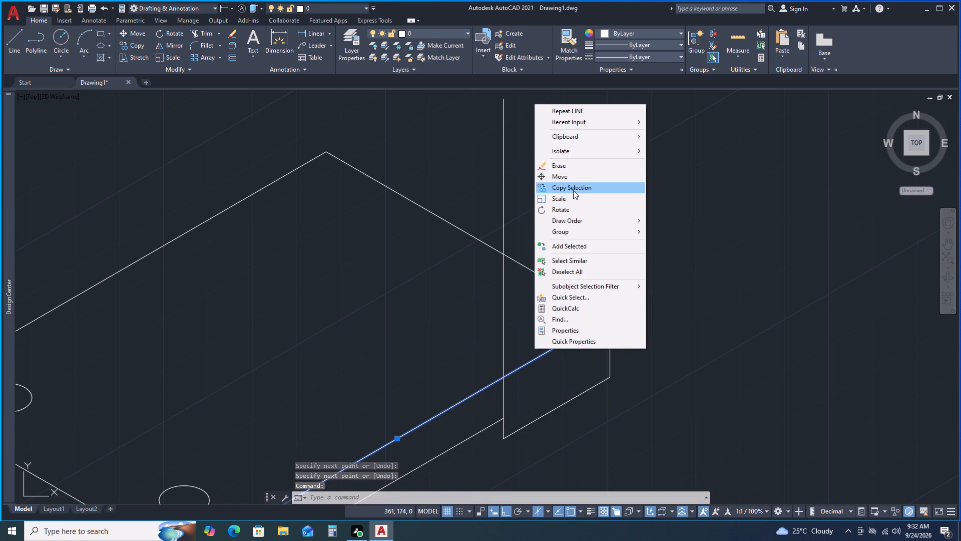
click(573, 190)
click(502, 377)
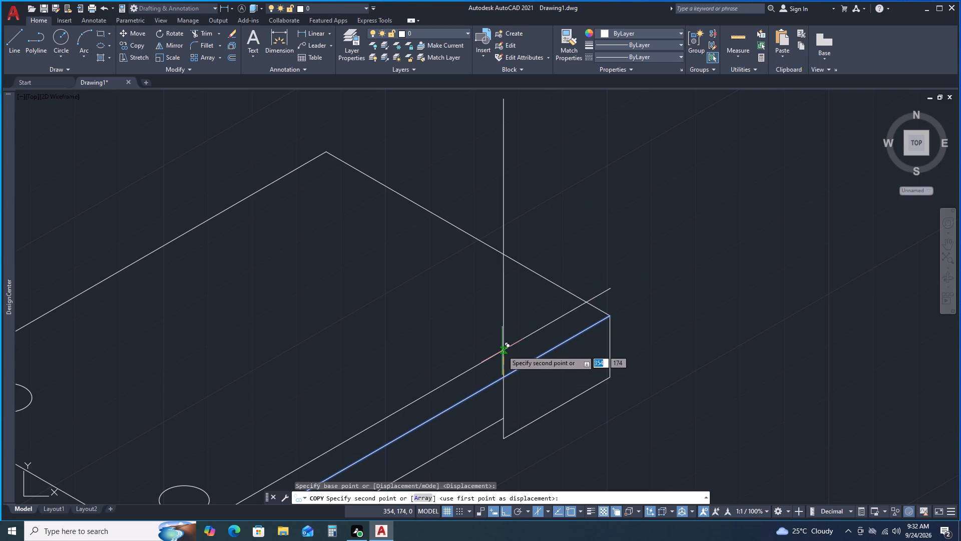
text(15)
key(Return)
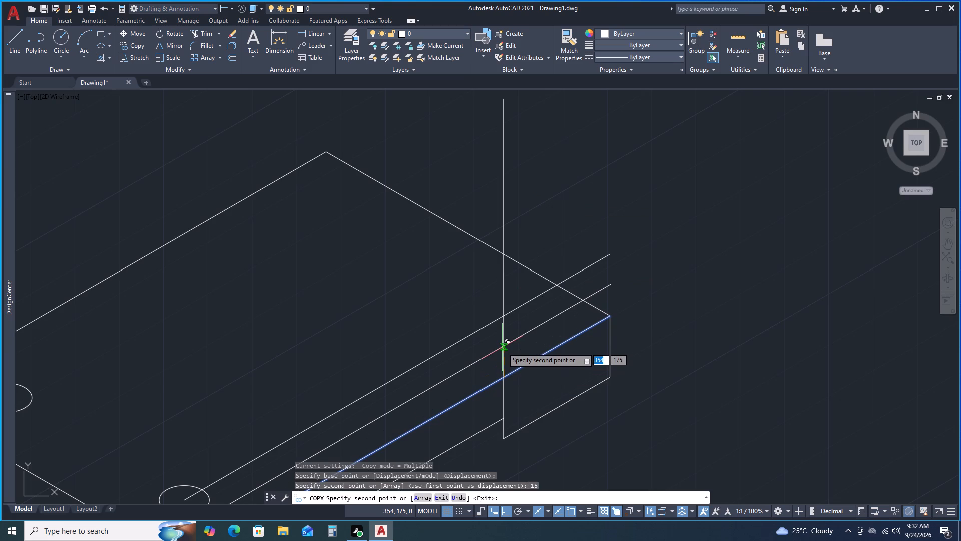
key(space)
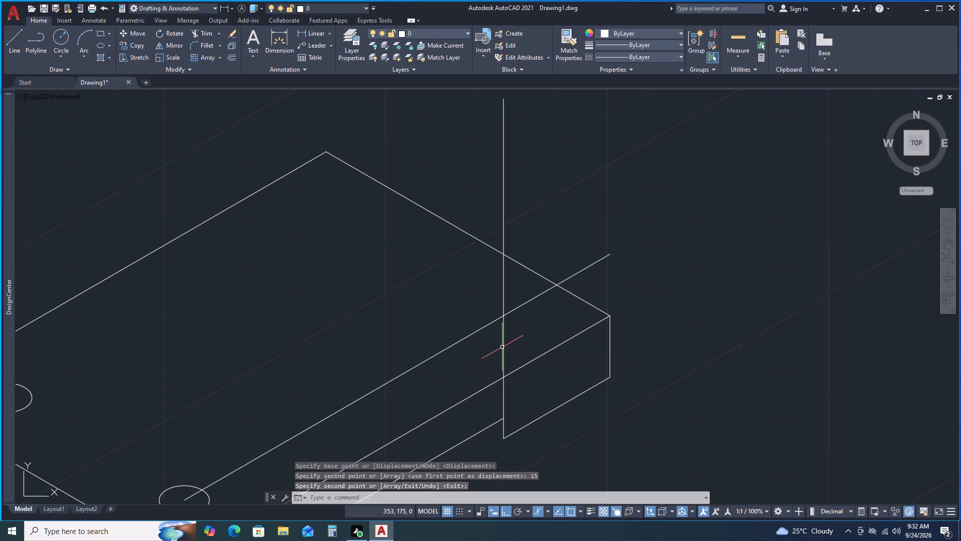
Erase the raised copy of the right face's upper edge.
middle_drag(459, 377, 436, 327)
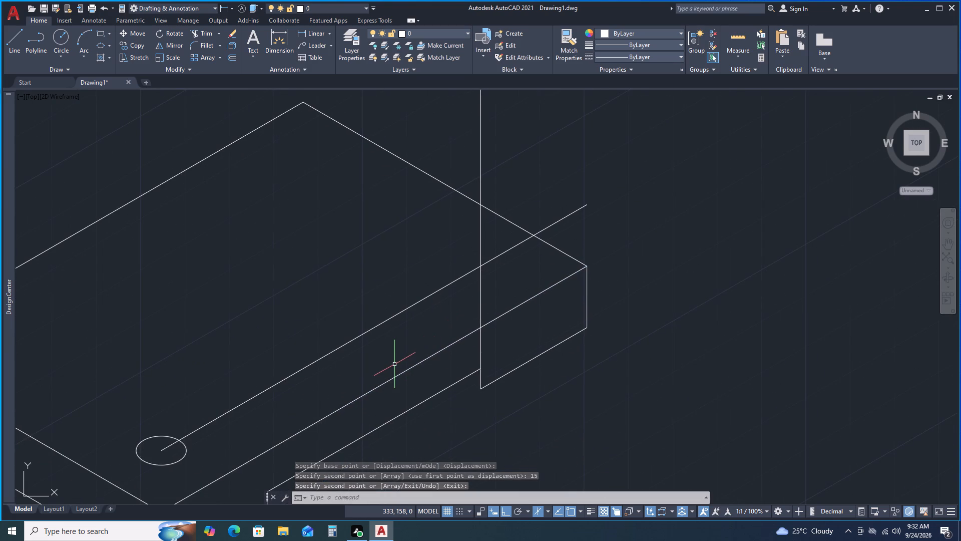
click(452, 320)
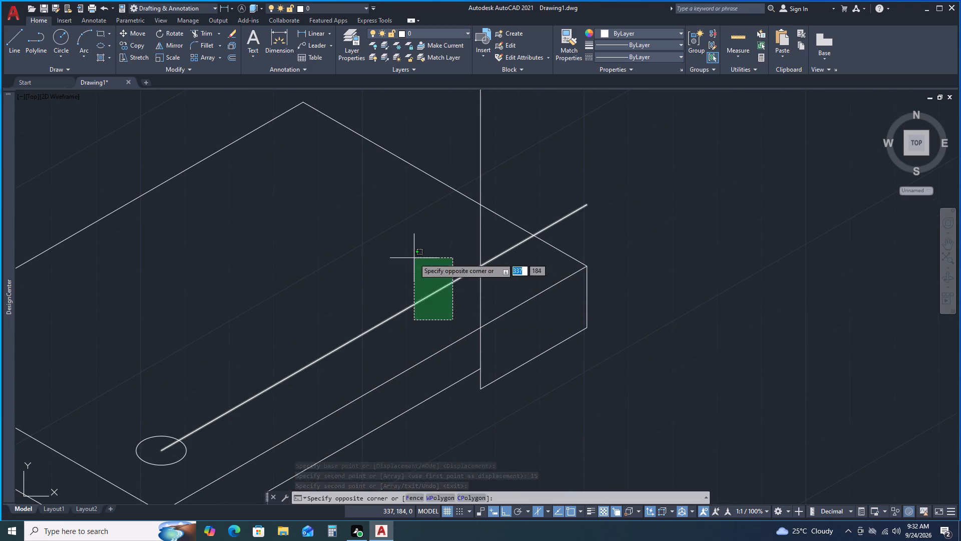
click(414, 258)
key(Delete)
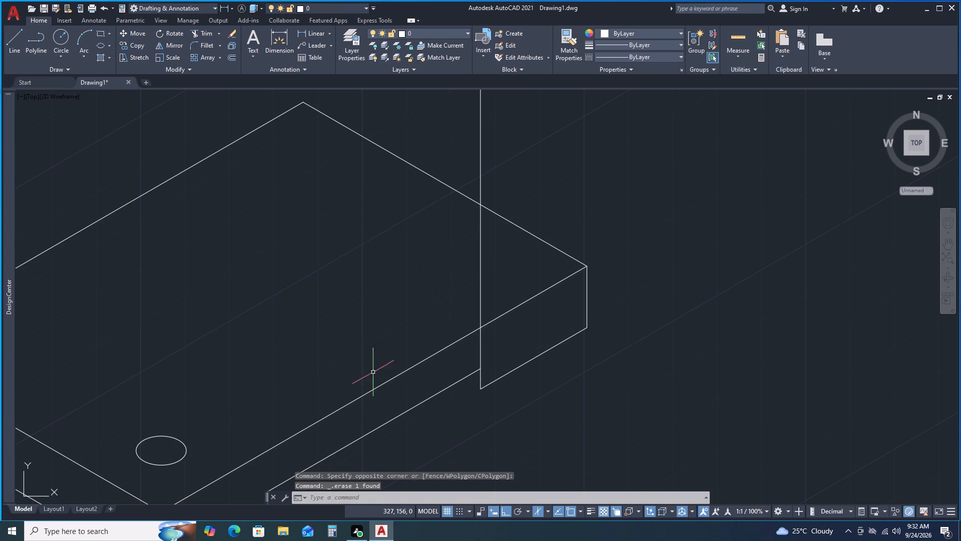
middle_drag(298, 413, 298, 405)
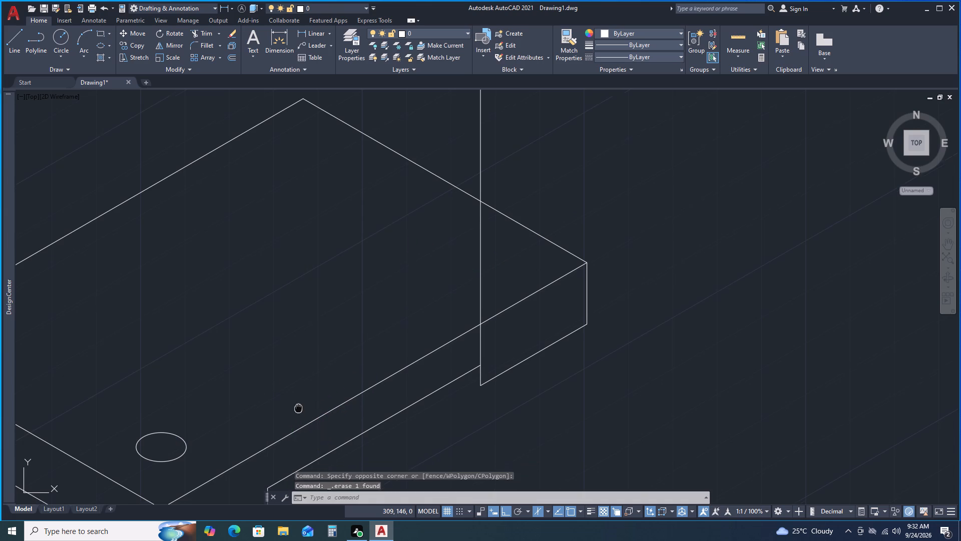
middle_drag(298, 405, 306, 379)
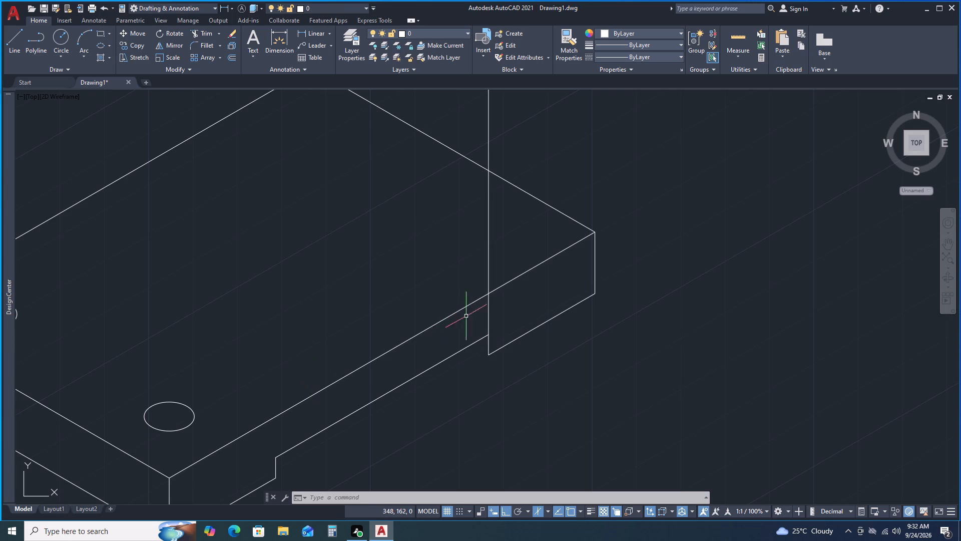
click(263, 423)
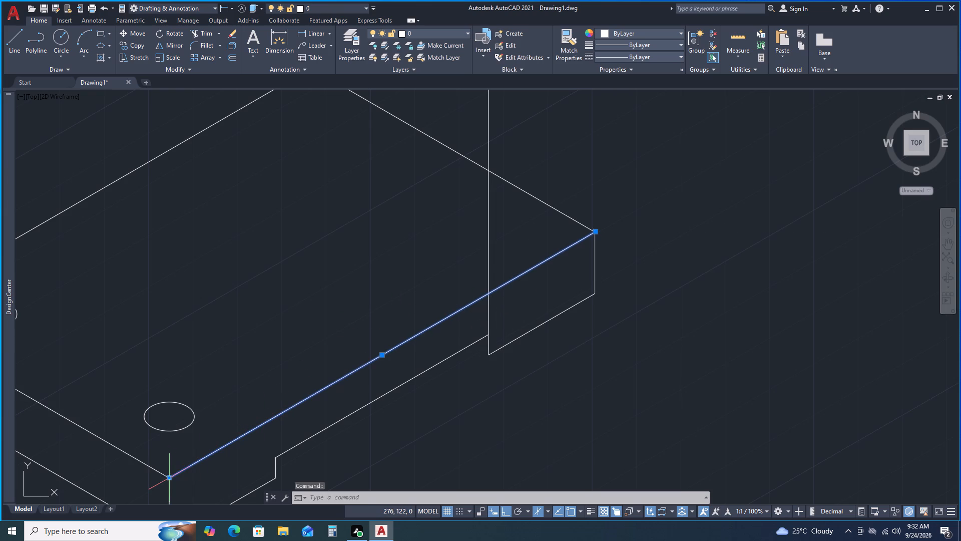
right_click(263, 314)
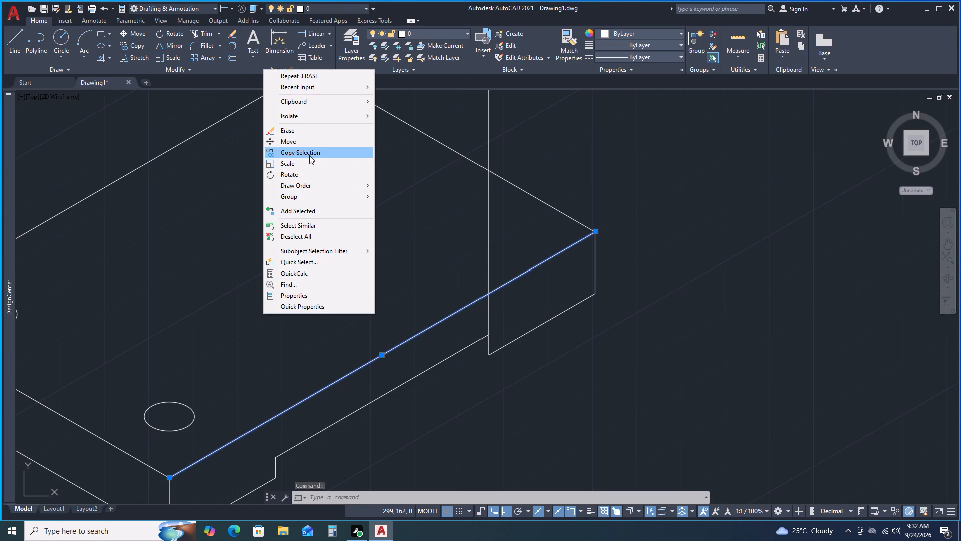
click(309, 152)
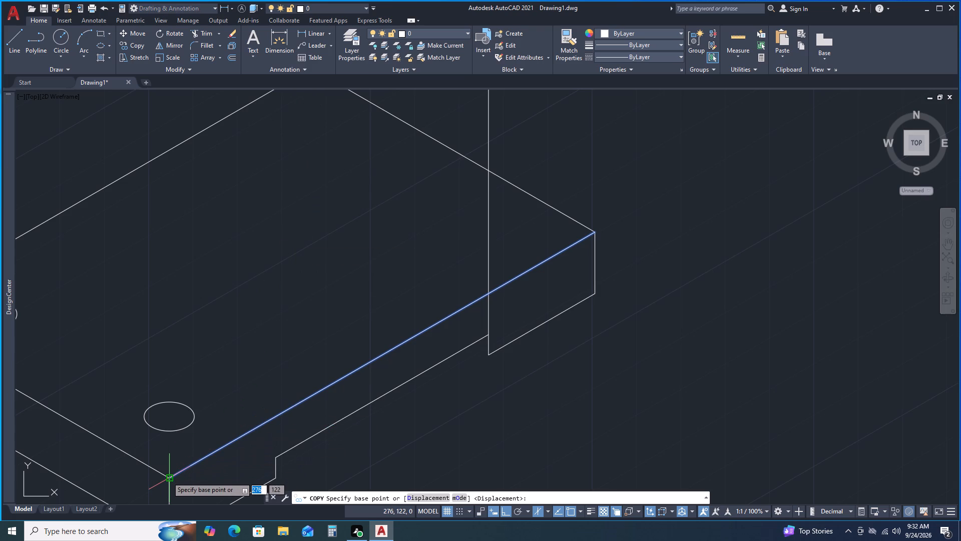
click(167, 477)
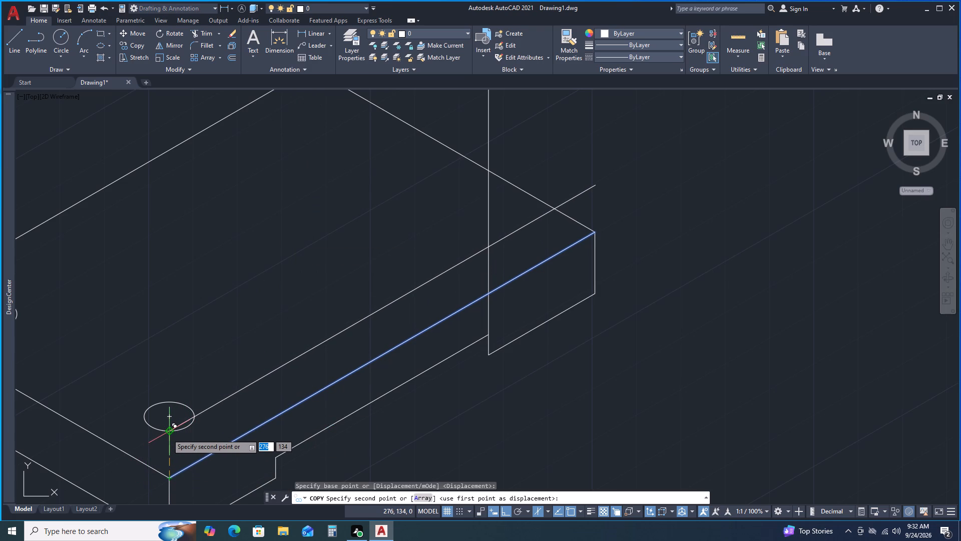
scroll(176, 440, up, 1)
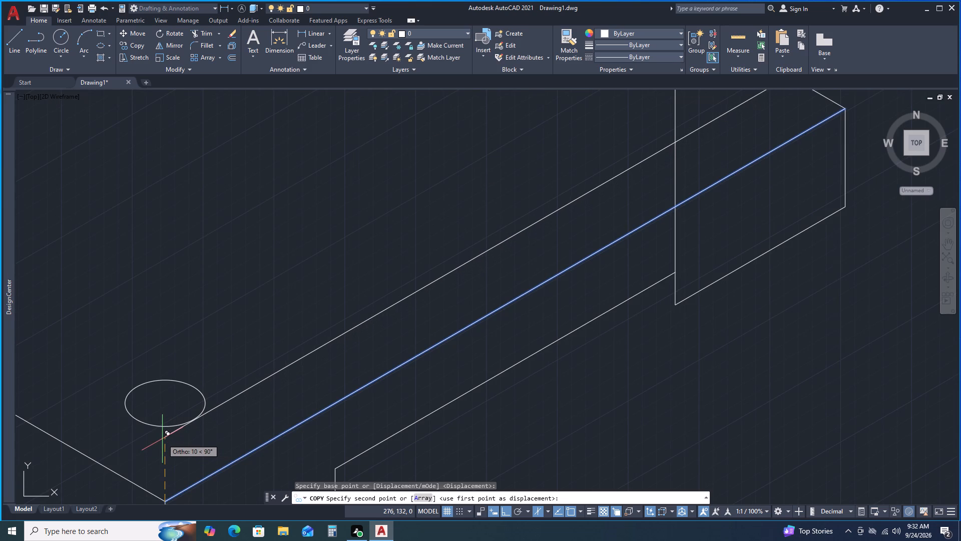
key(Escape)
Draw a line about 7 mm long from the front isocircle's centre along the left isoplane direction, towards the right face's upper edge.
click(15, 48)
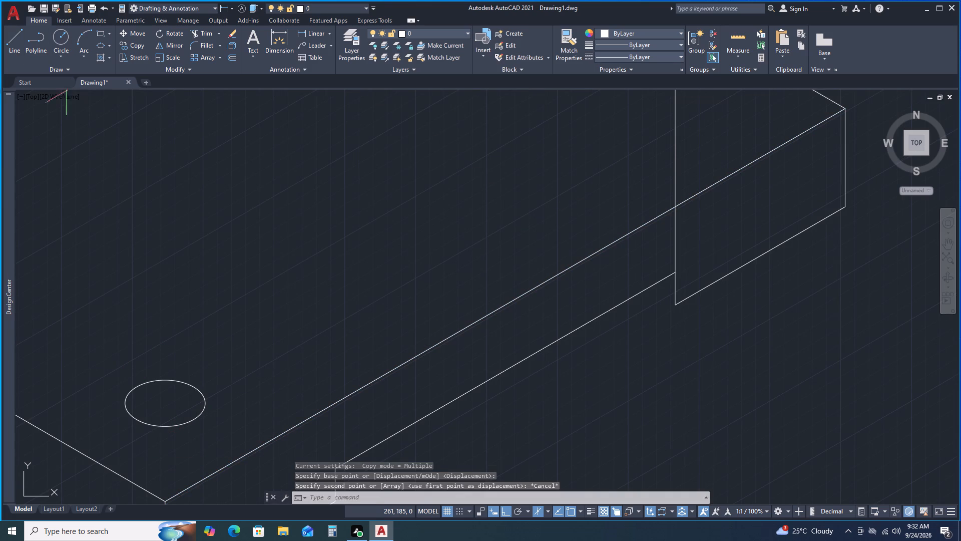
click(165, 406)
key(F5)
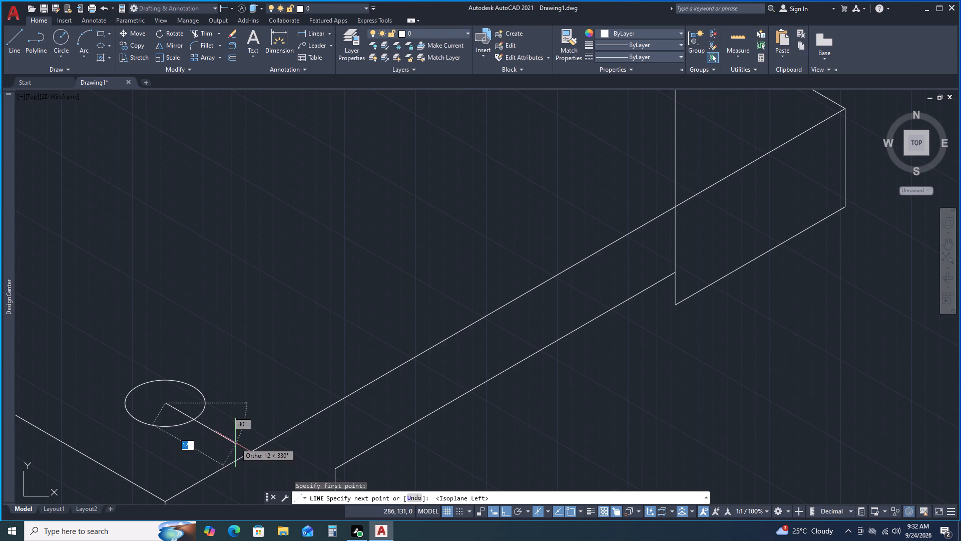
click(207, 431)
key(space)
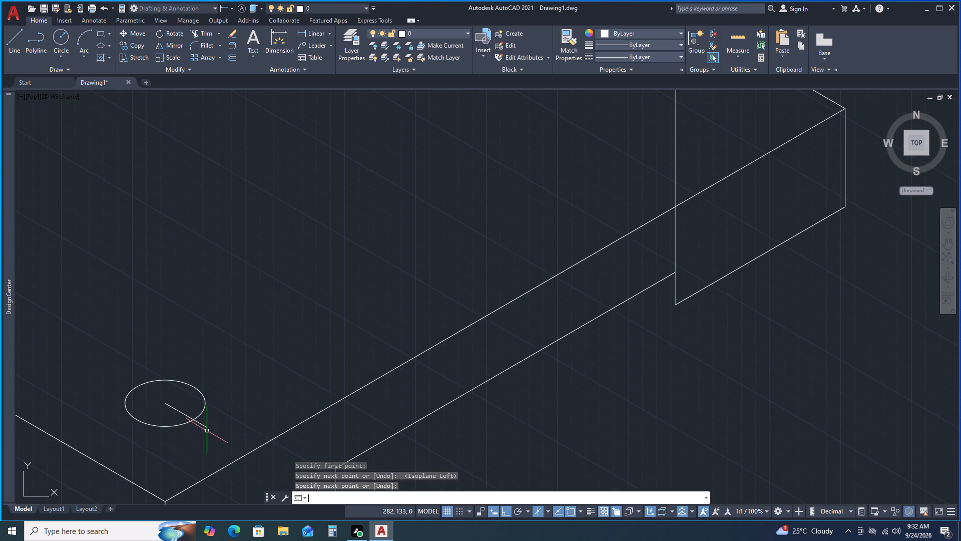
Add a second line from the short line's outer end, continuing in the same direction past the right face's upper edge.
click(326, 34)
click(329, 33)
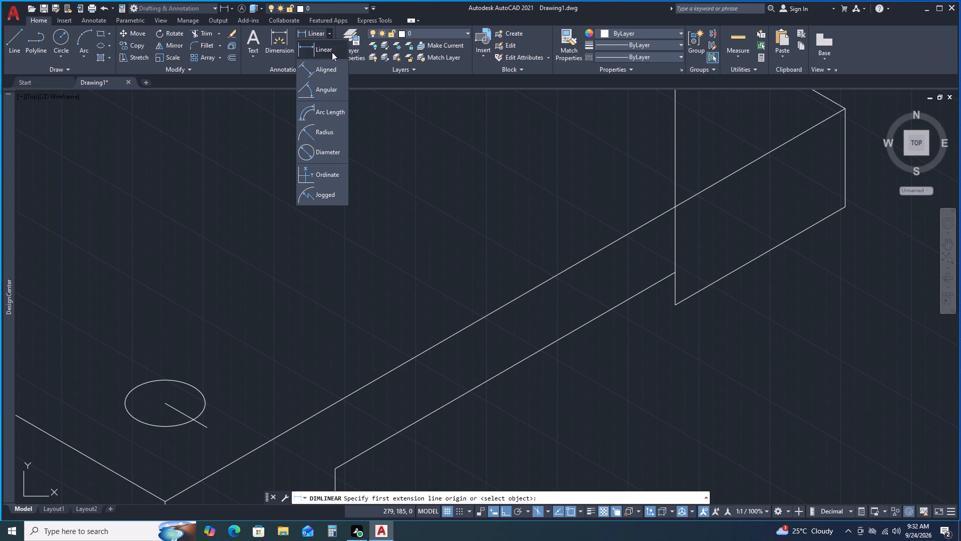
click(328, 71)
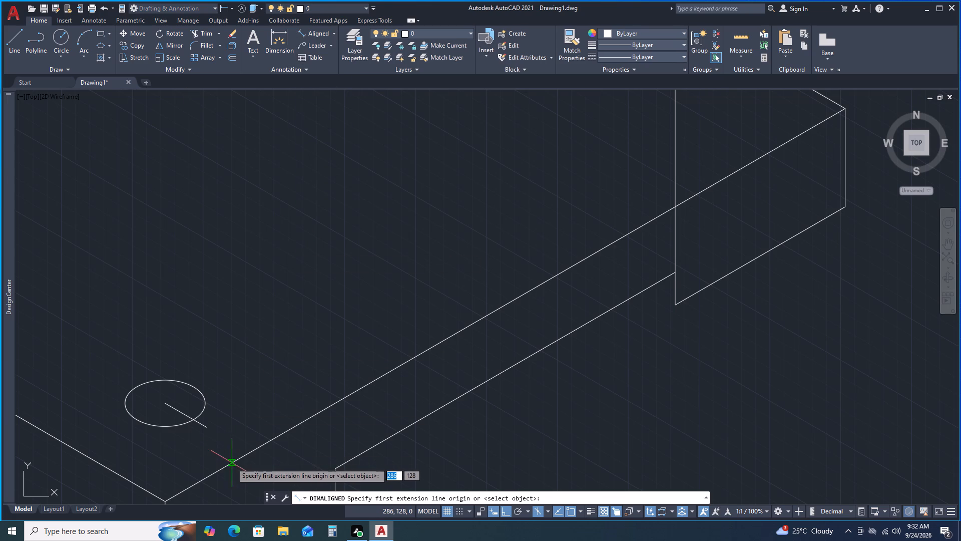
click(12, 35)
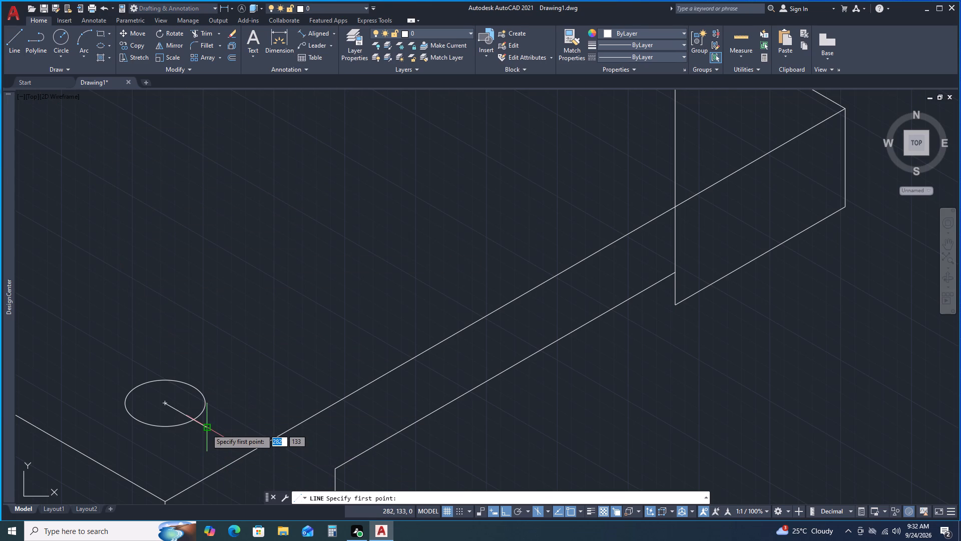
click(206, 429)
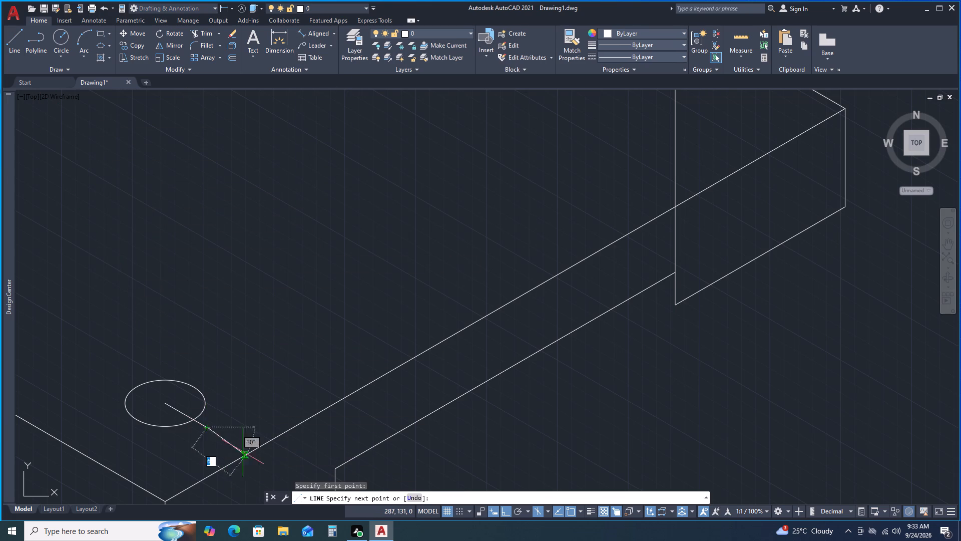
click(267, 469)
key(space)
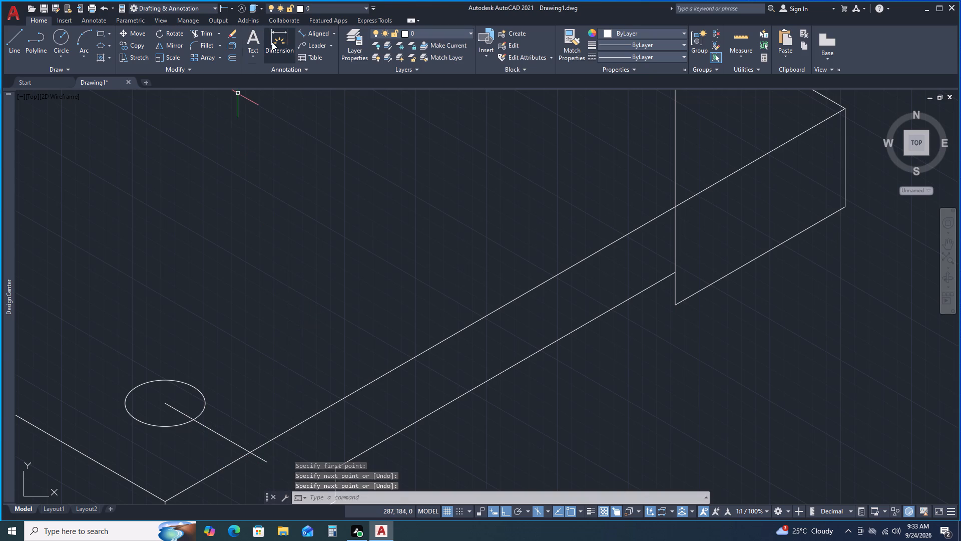
Measure with an aligned dimension from the right face's upper edge to the front isocircle's rim along the construction lines.
click(313, 31)
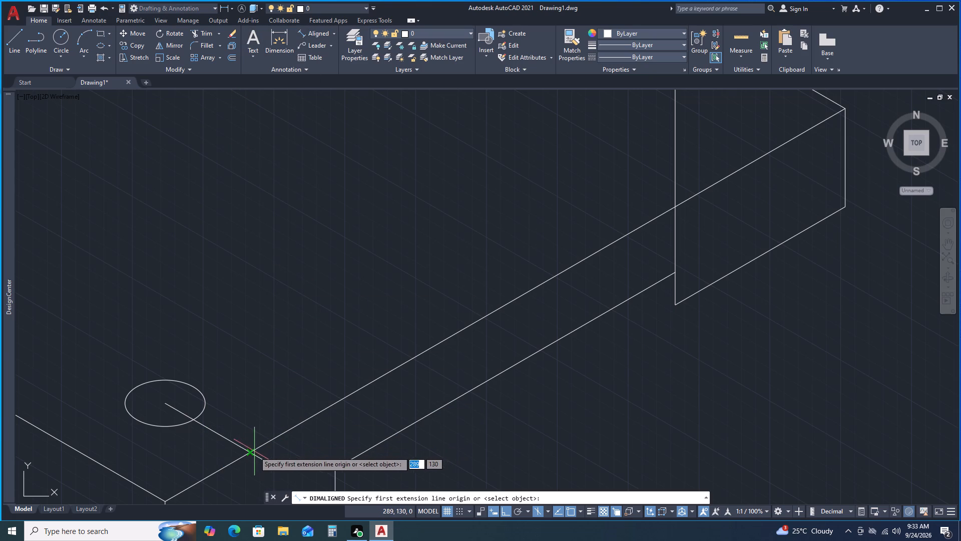
click(252, 452)
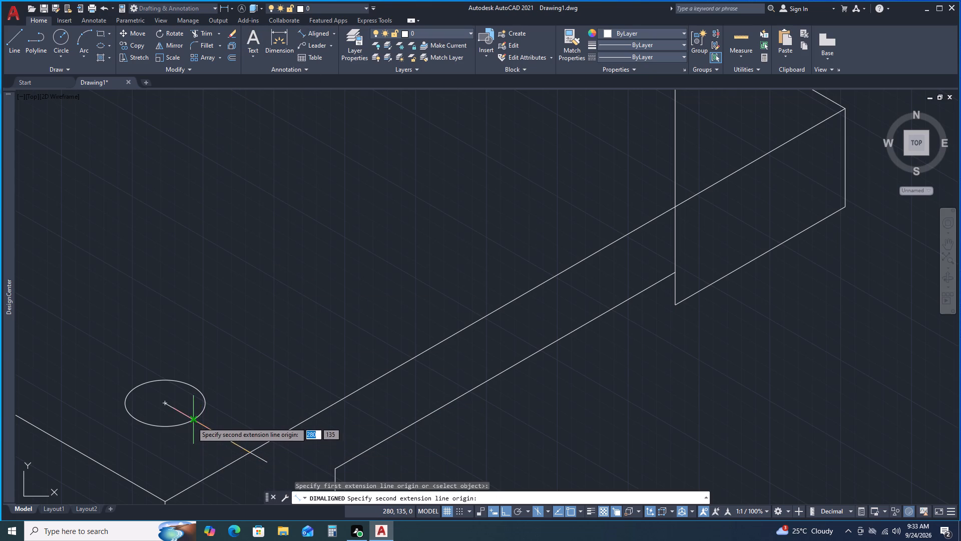
click(192, 421)
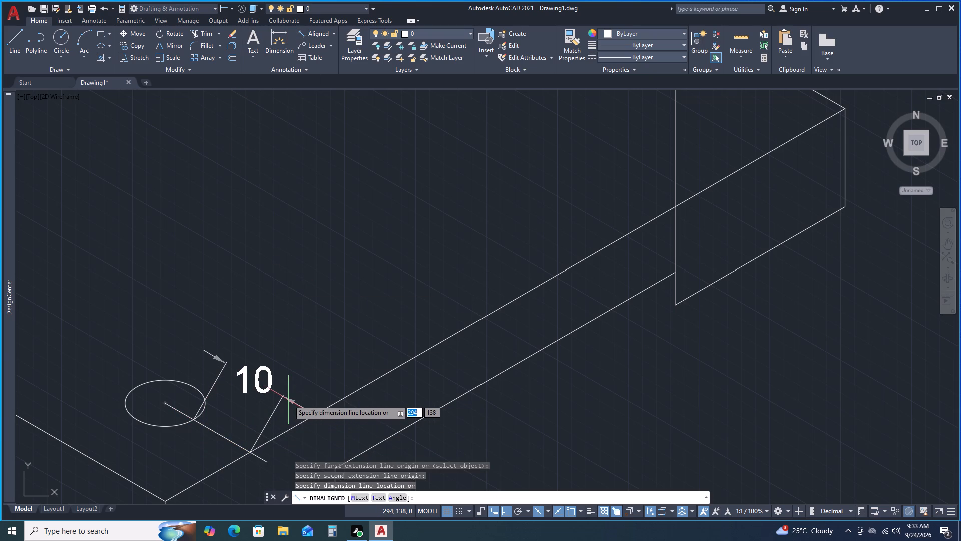
key(Escape)
Erase both construction lines running from the front isocircle's centre towards and past the right face's upper edge.
click(222, 457)
click(231, 419)
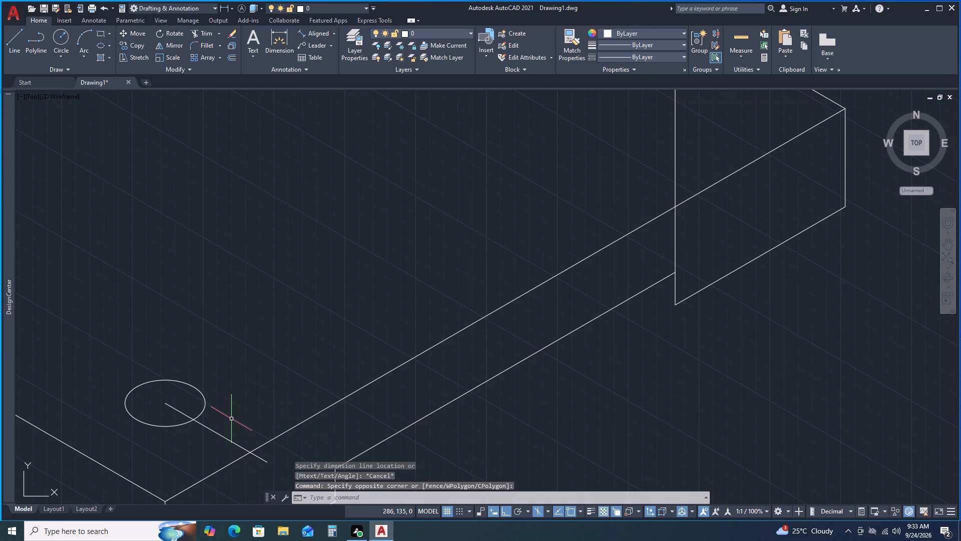
click(256, 413)
click(209, 444)
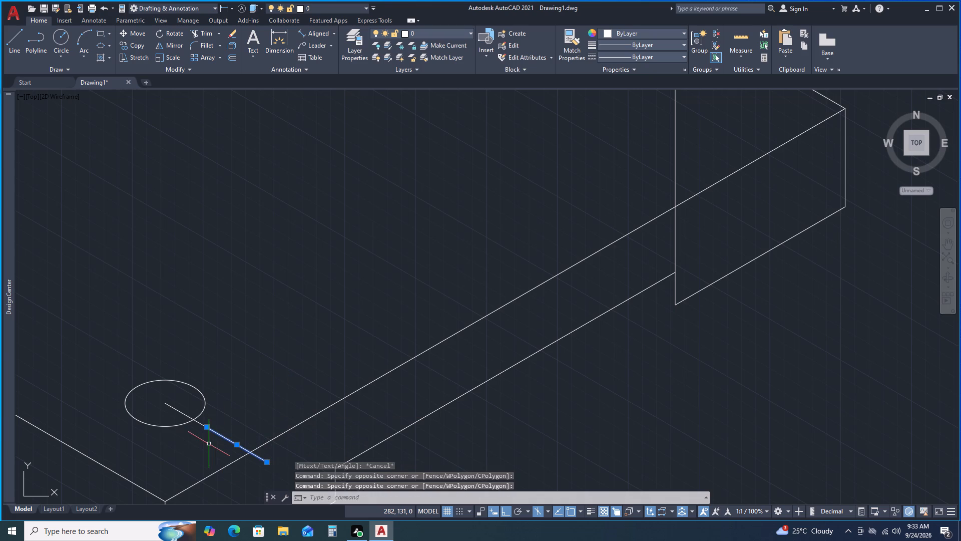
key(Delete)
click(196, 410)
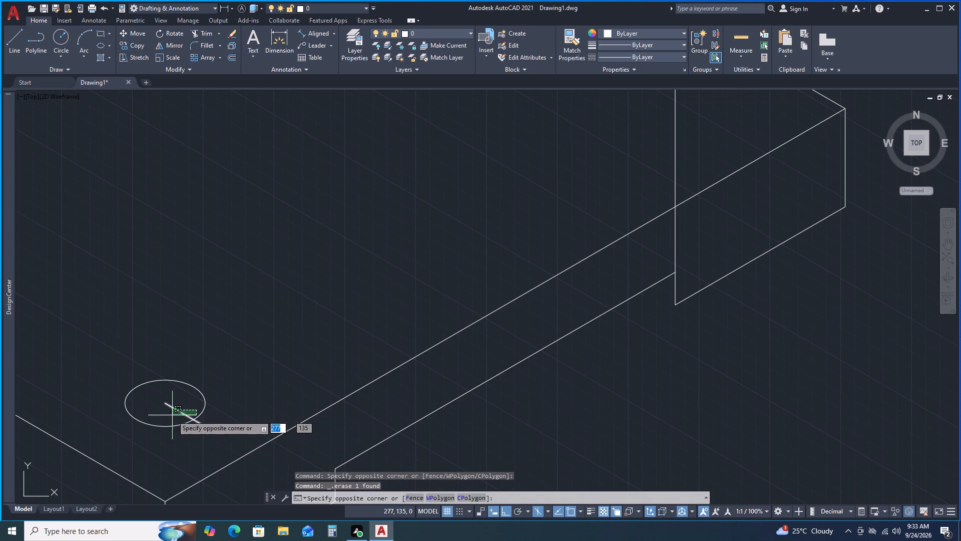
click(172, 415)
key(Delete)
Copy the right face's upper edge 10 mm vertically upwards.
scroll(247, 372, down, 1)
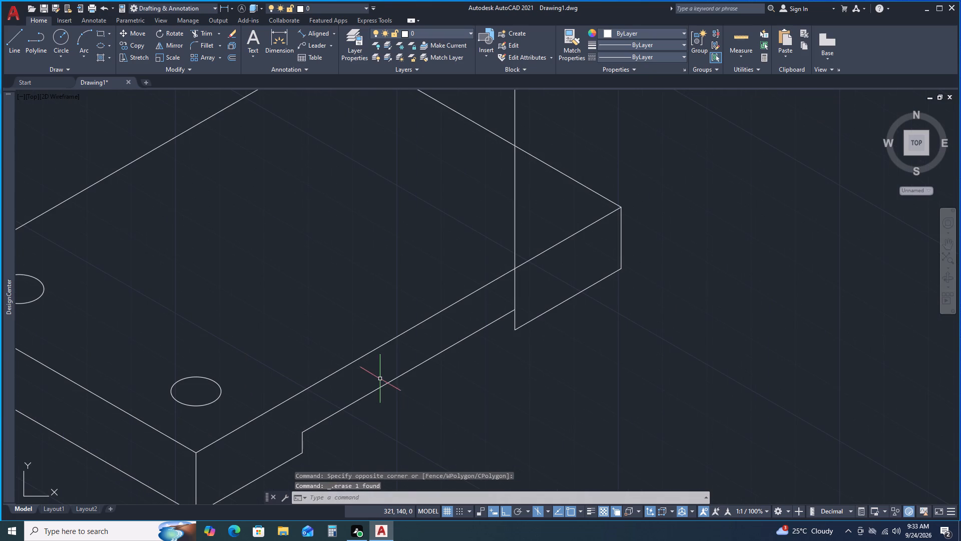
click(383, 367)
click(374, 337)
right_click(374, 336)
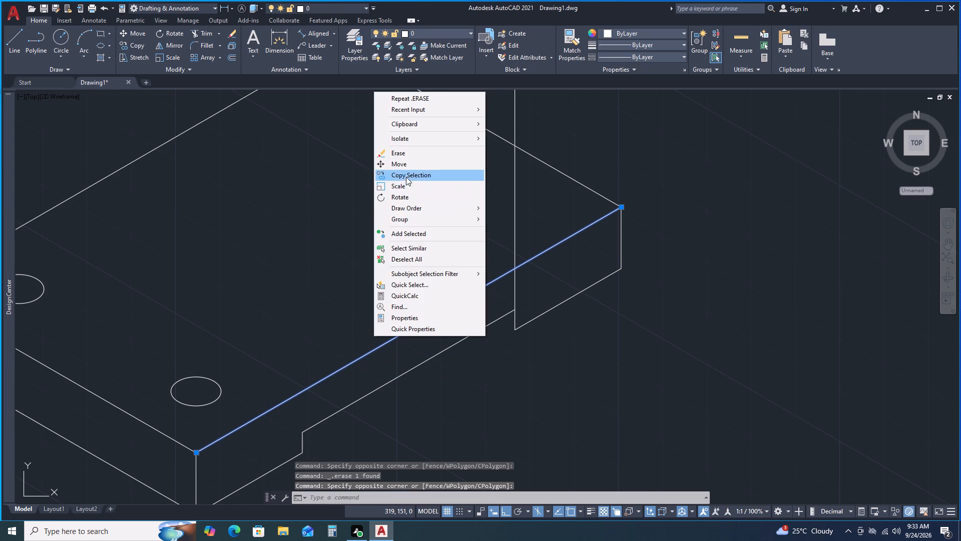
click(406, 174)
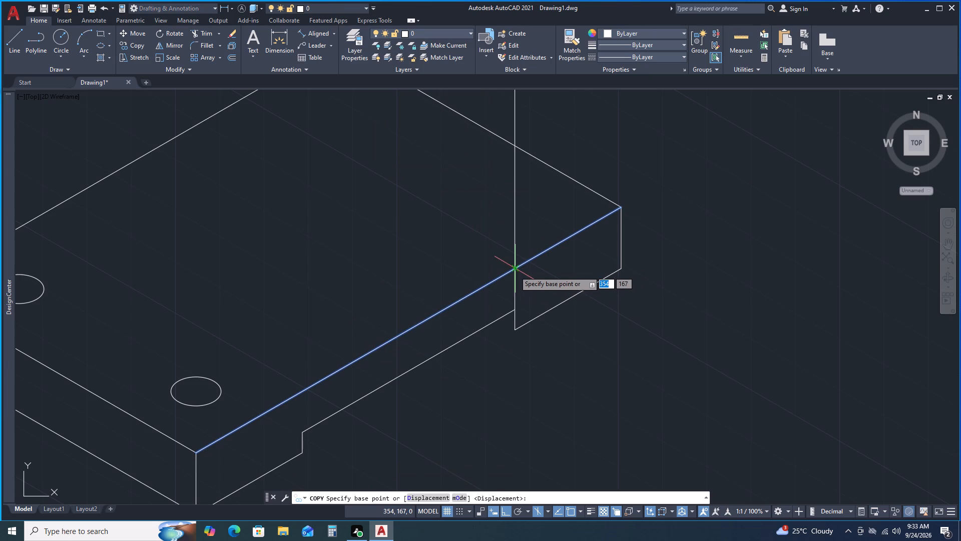
click(515, 271)
key(1)
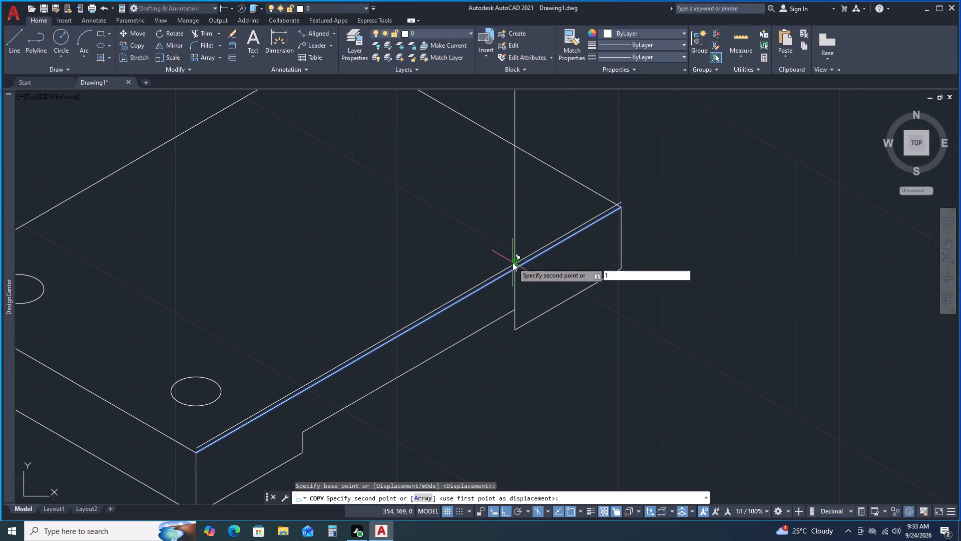
key(0)
key(Return)
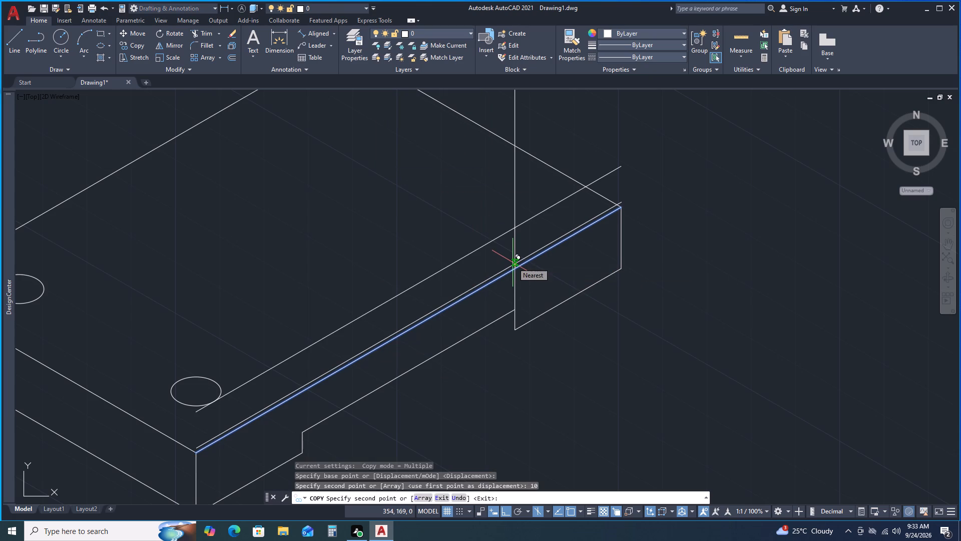
key(space)
Draw a 25 mm radius isocircle in the right isoplane, centred 60 mm above the raised edge copy's intersection with the vertical line.
middle_drag(693, 198, 630, 345)
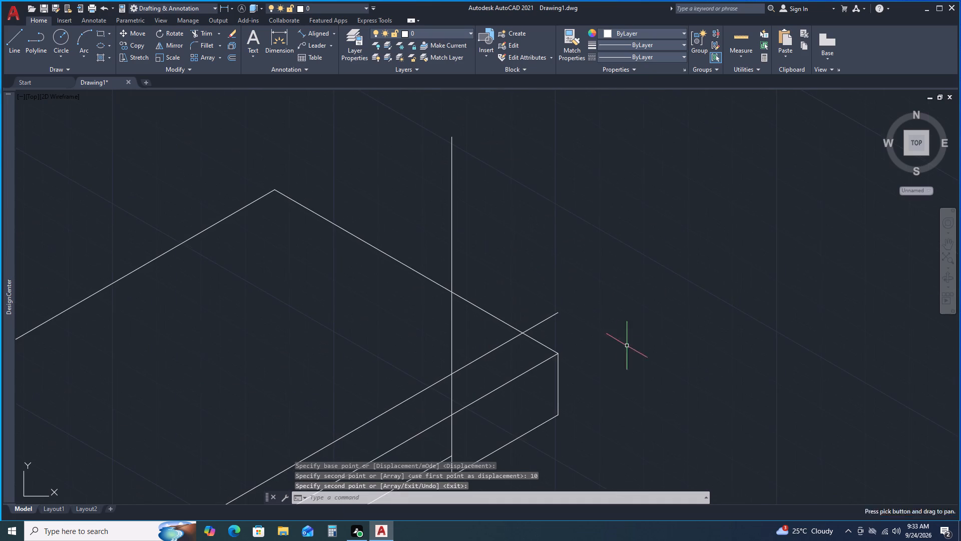
click(100, 46)
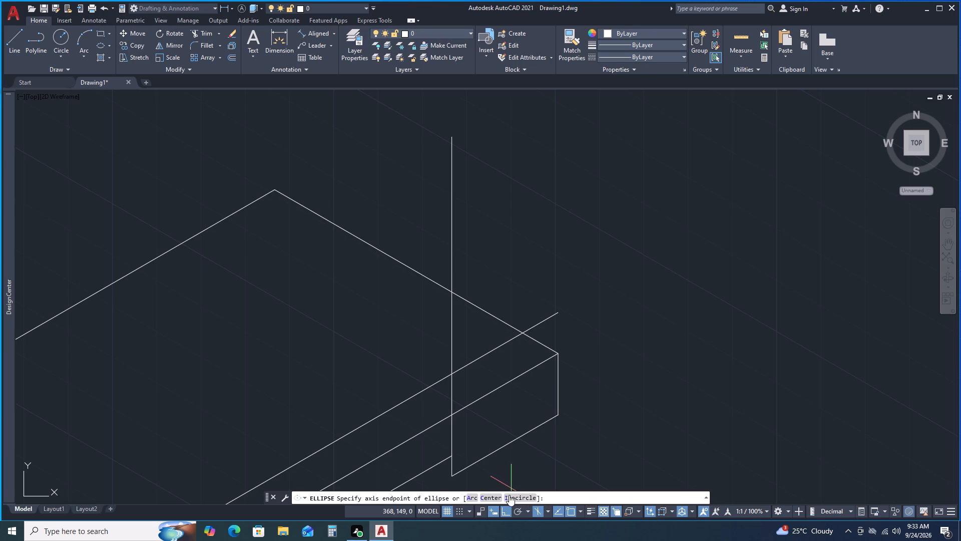
click(513, 496)
text(TK)
key(Return)
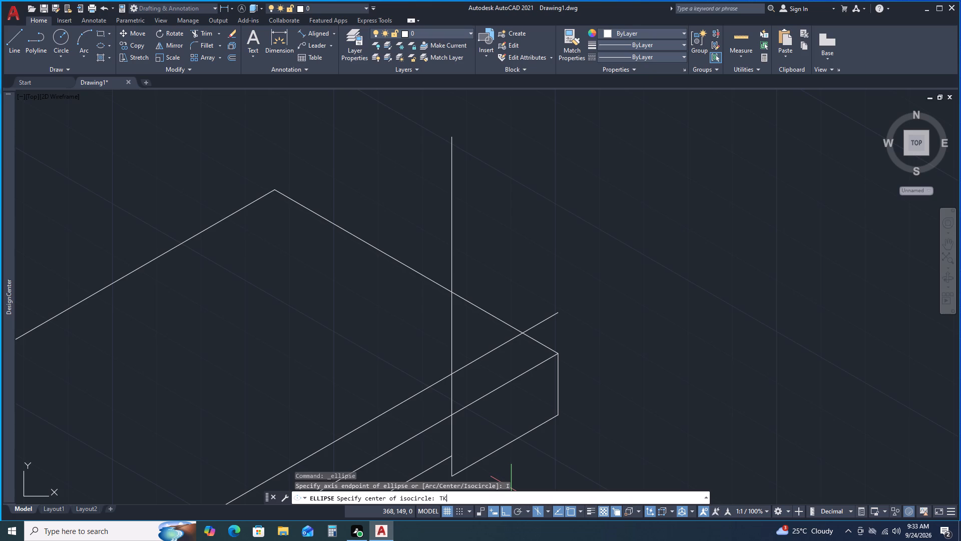
click(452, 374)
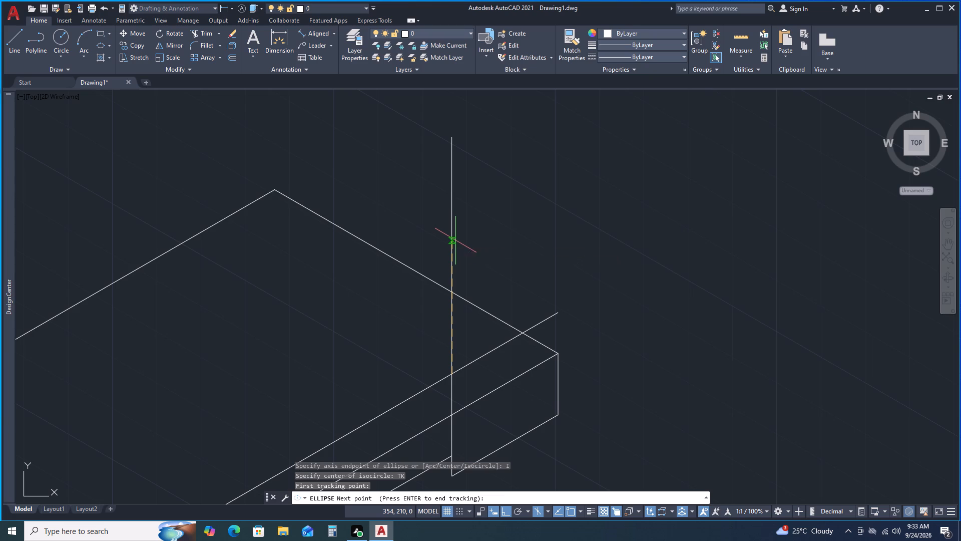
text(60)
key(Return)
key(Return)
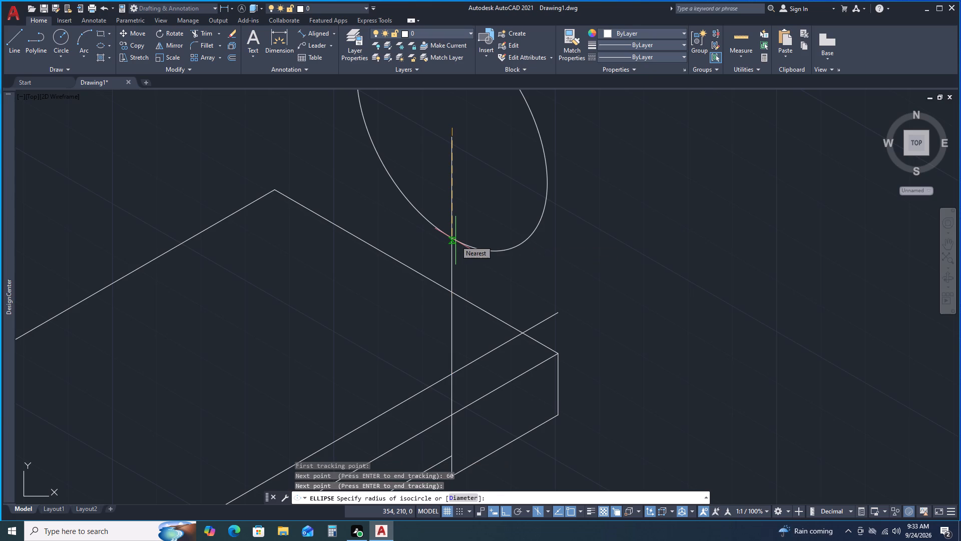
key(F5)
key(F5)
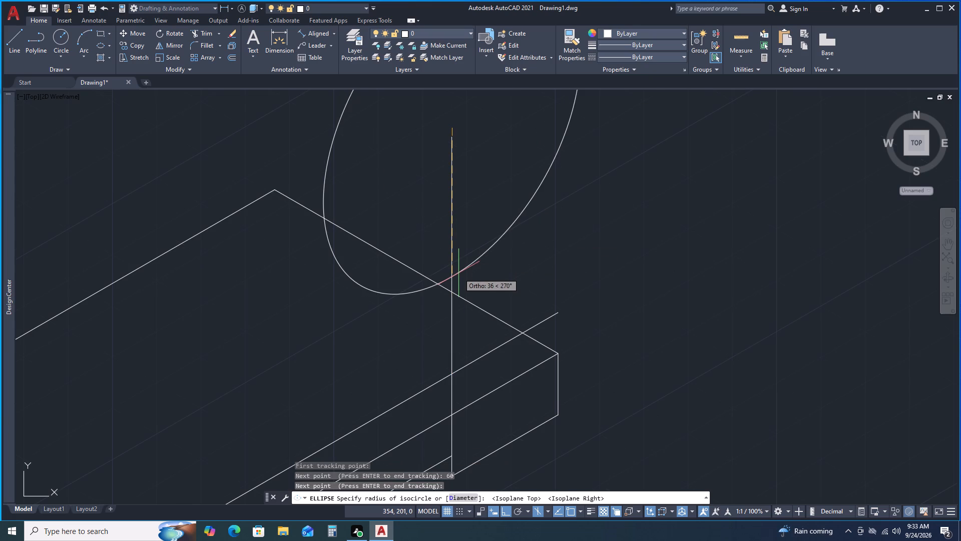
text(25)
key(Return)
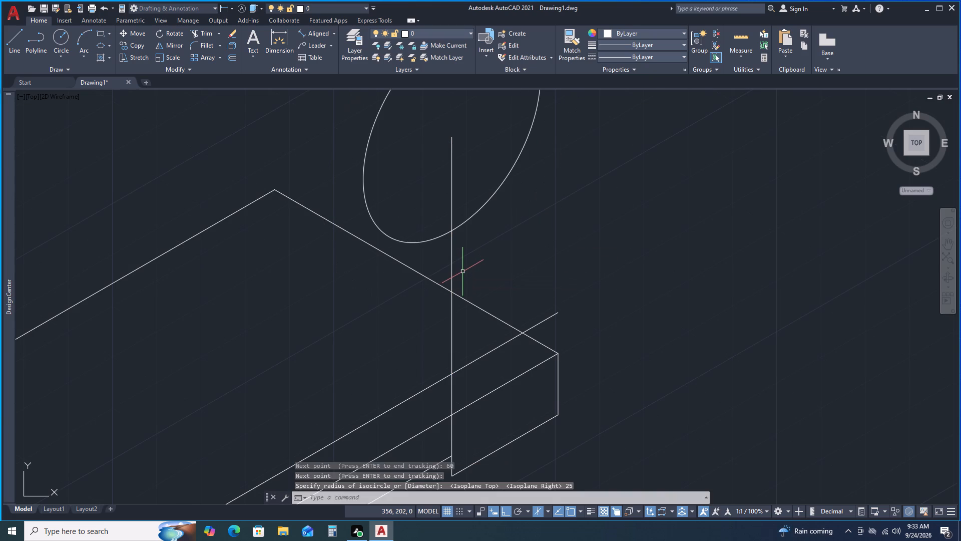
Draw a second isocircle of 35 mm radius in the right isoplane, concentric with the 25 mm radius isocircle.
key(space)
click(508, 498)
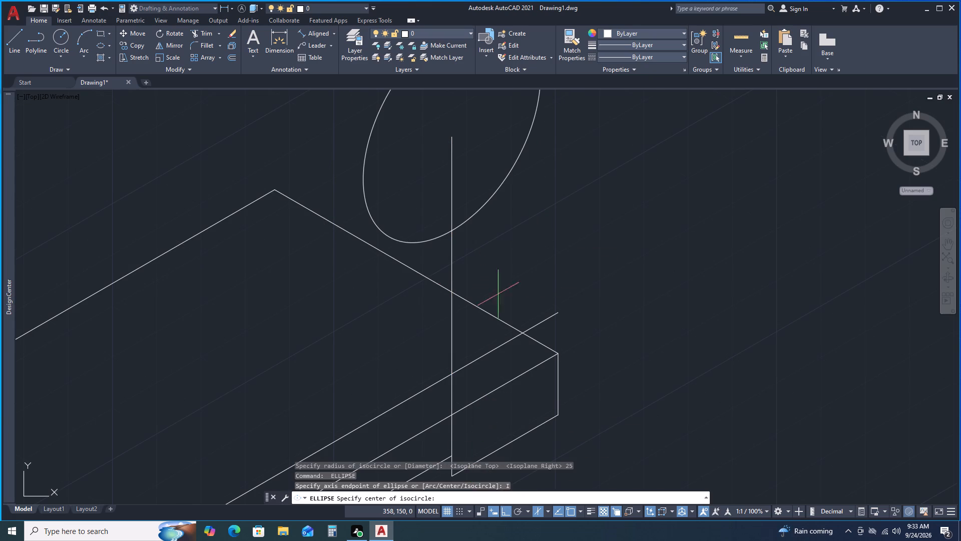
scroll(481, 140, down, 1)
middle_drag(506, 191, 488, 255)
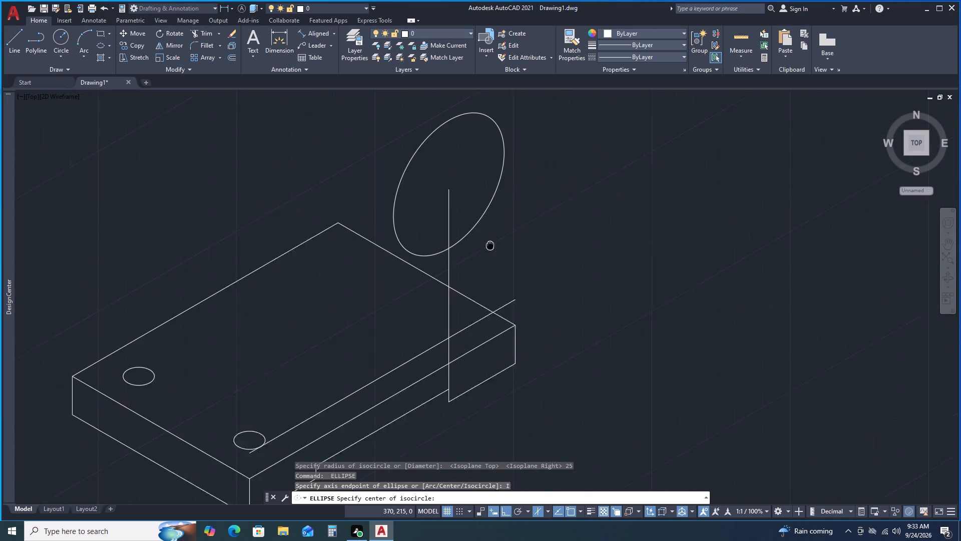
middle_drag(488, 255, 485, 265)
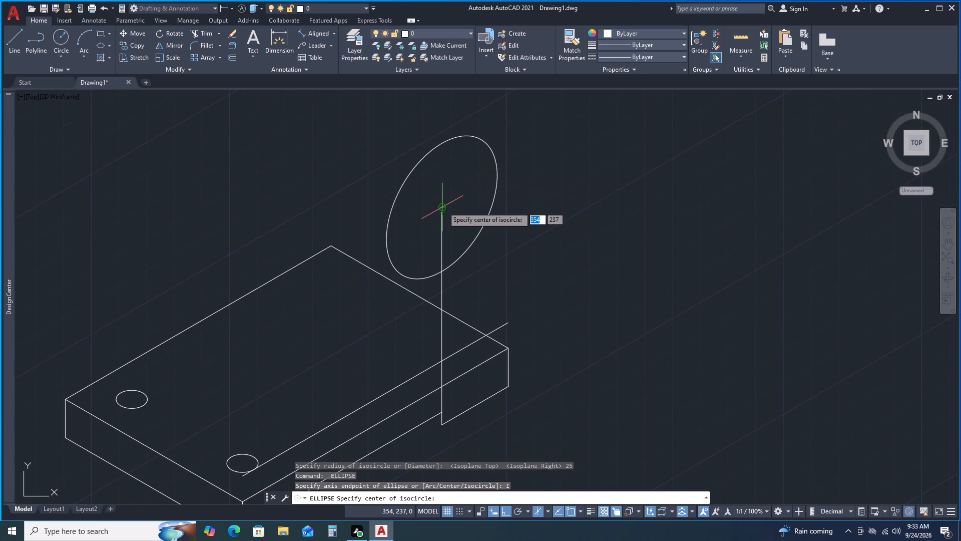
click(443, 207)
text(35)
key(Return)
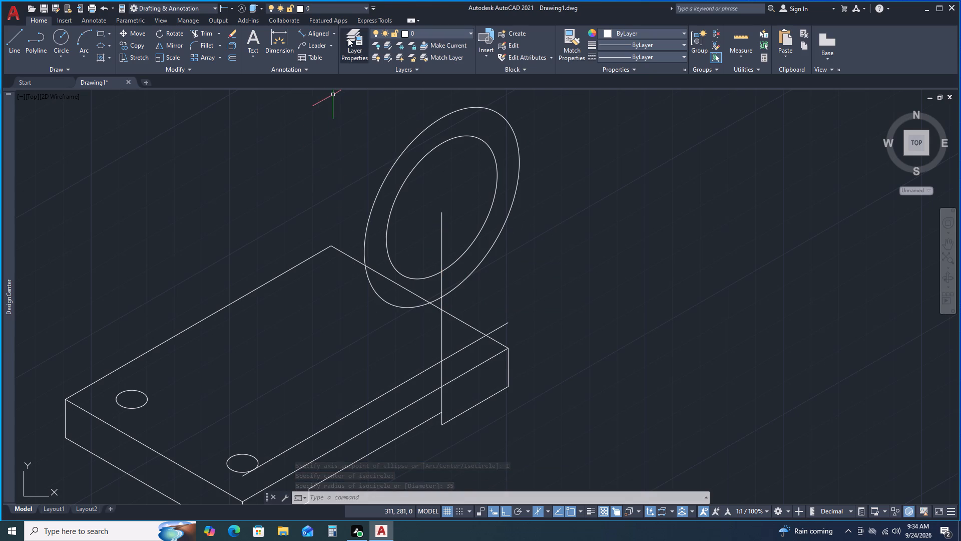
Measure with an aligned dimension from the raised edge copy's intersection with the vertical line up to the concentric isocircles' centre.
click(317, 30)
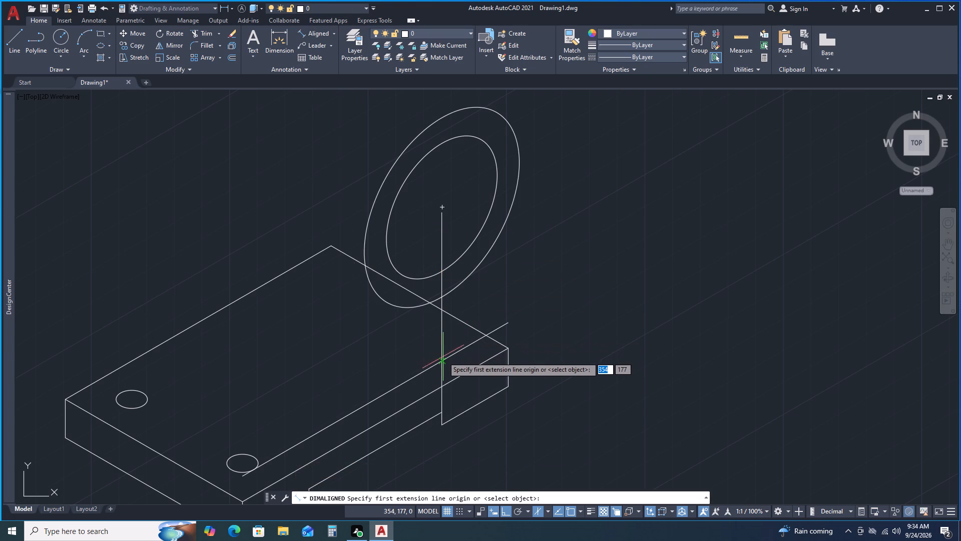
click(441, 361)
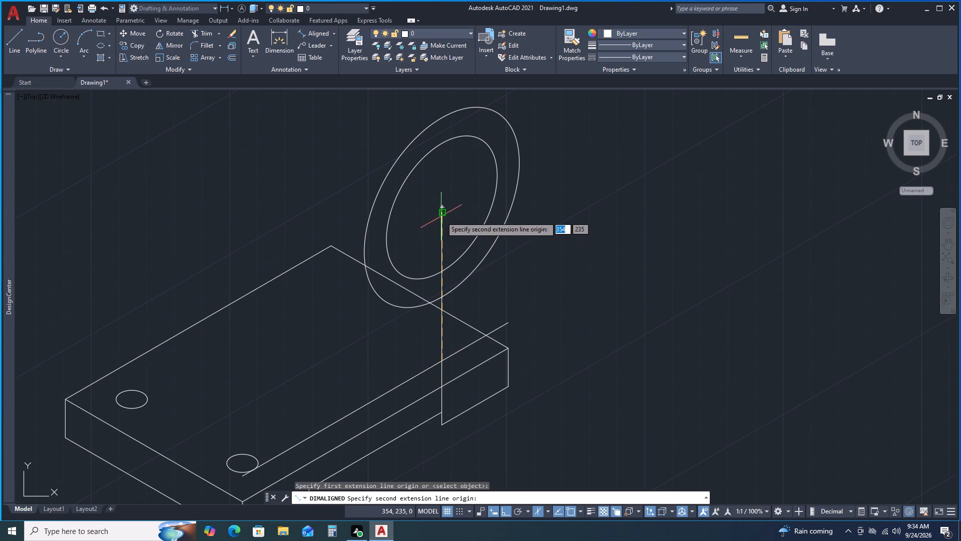
click(440, 205)
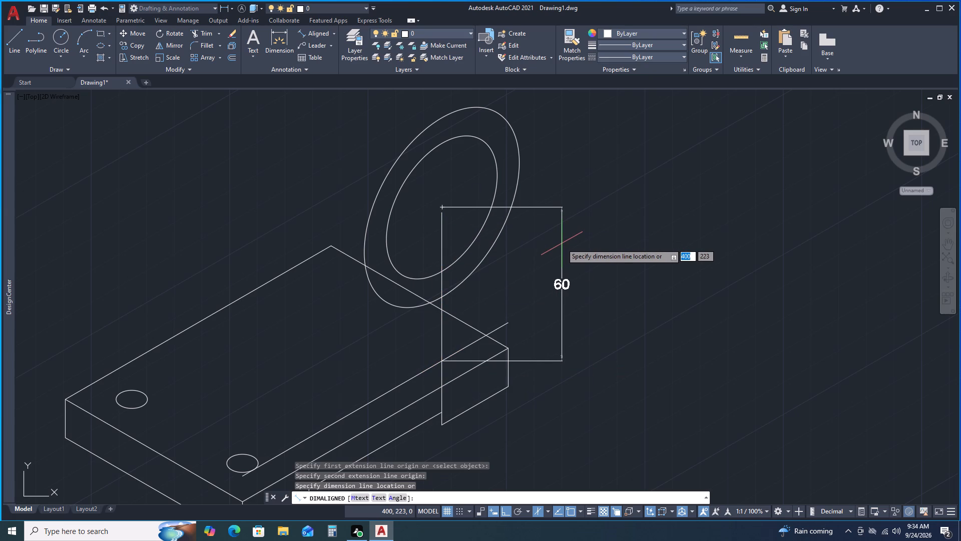
key(Escape)
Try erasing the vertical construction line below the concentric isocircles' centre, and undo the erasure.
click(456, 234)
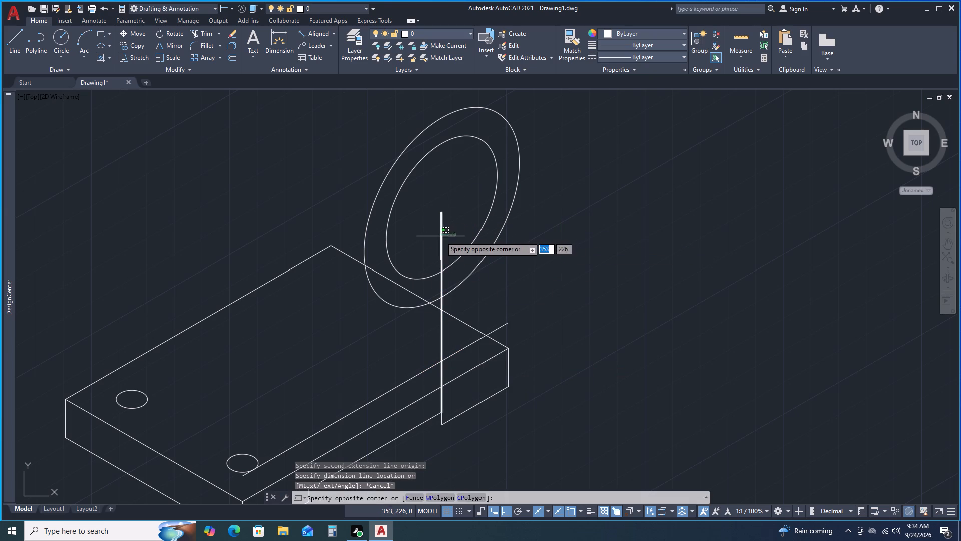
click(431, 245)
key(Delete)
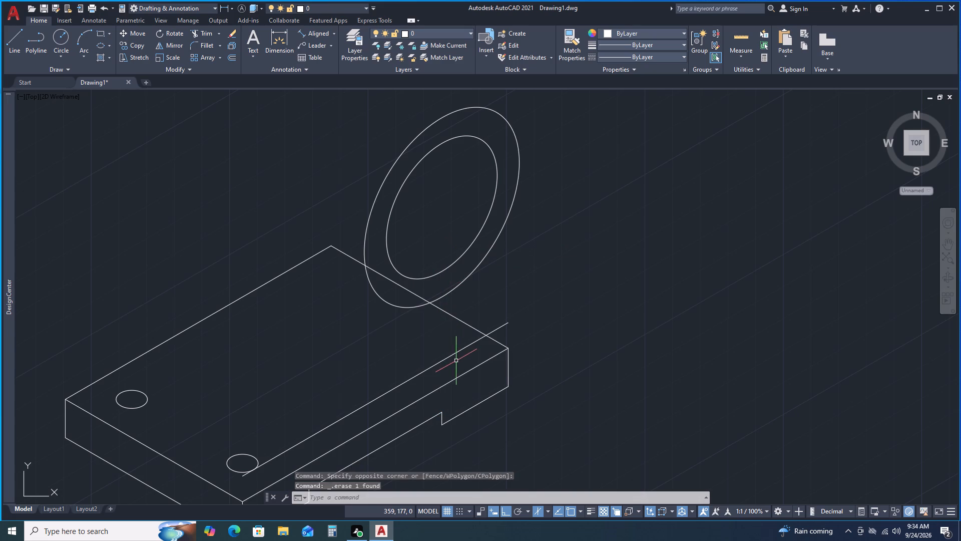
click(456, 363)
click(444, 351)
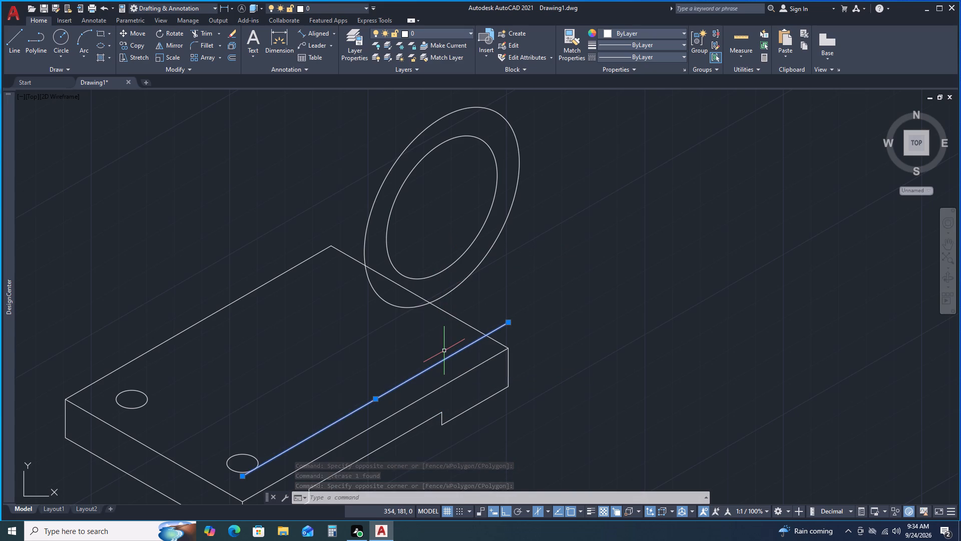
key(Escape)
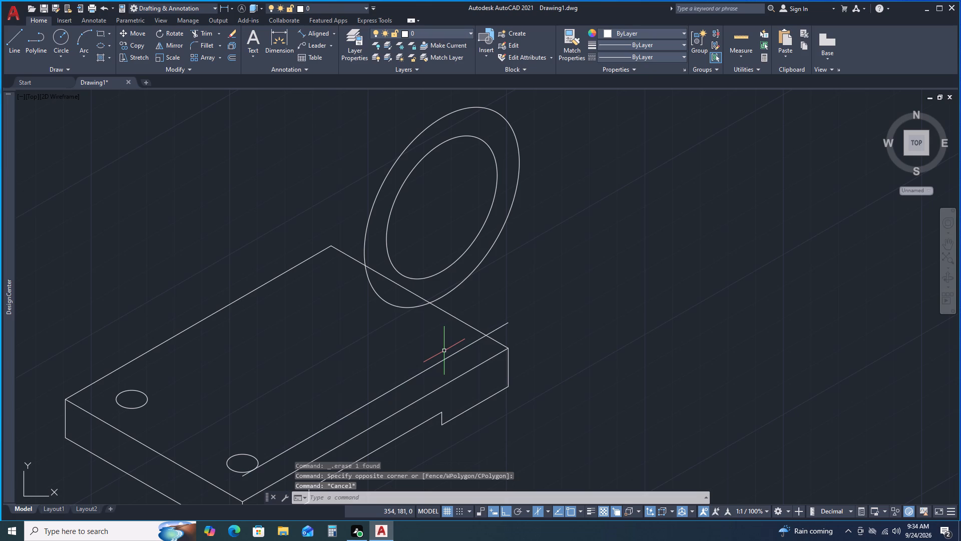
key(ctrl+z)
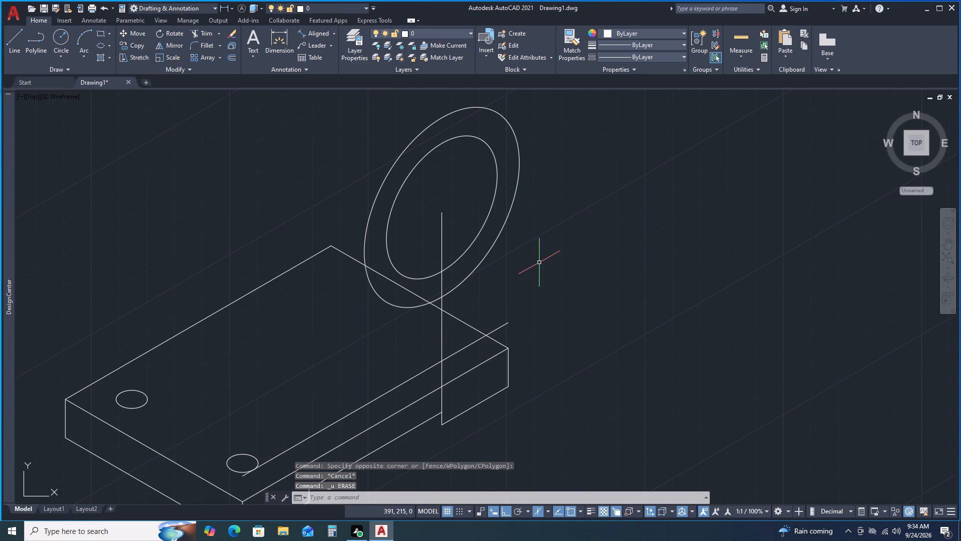
Examine the concentric isocircles and the vertical construction line in relation to the whole block.
middle_drag(539, 261, 517, 358)
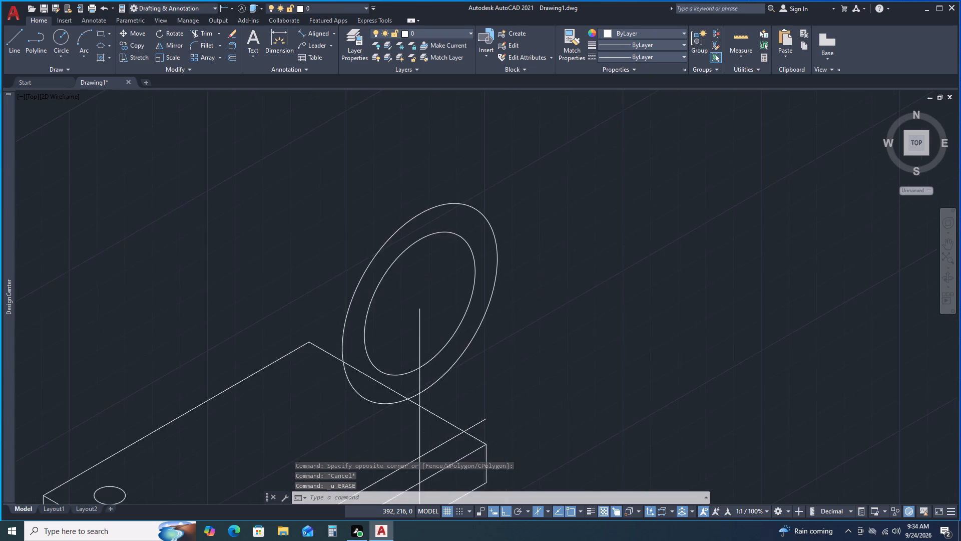
scroll(514, 359, down, 1)
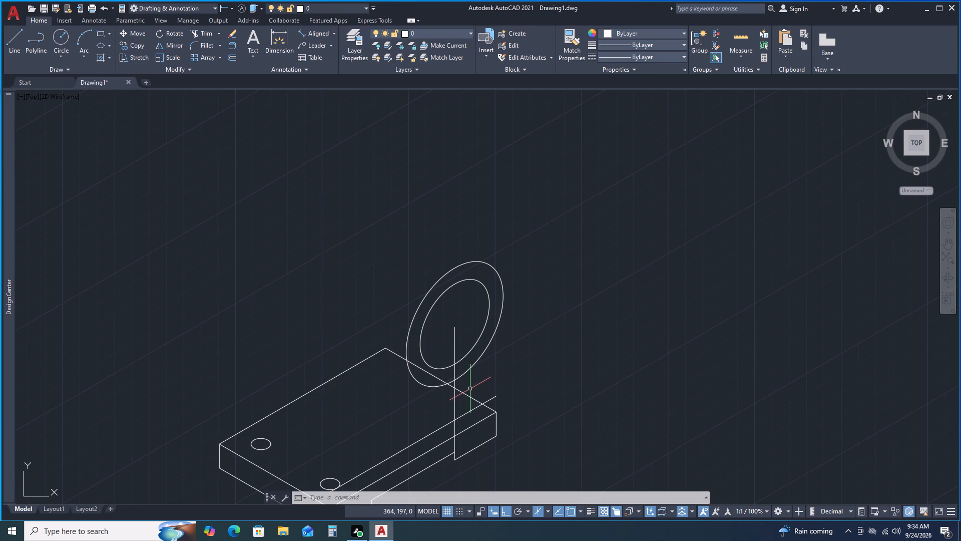
scroll(470, 389, up, 2)
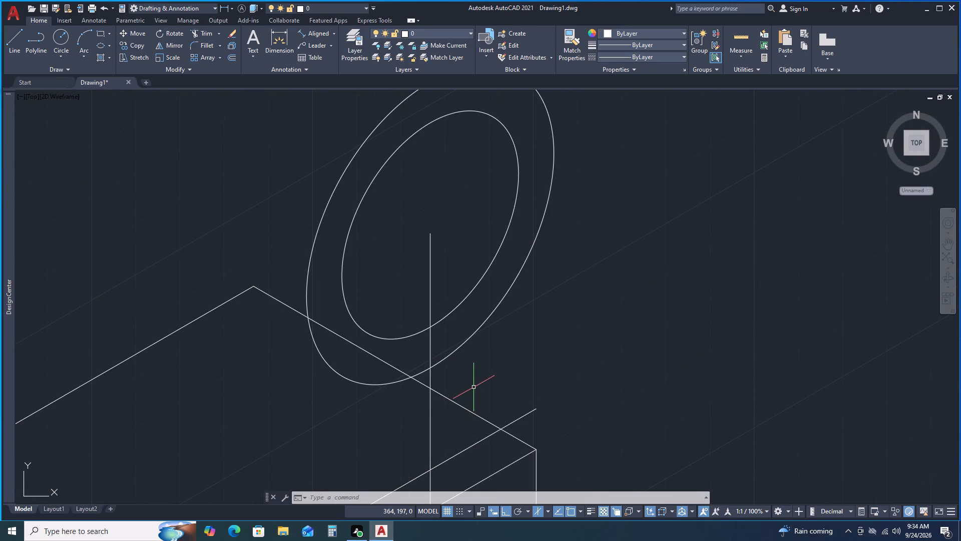
scroll(473, 387, down, 1)
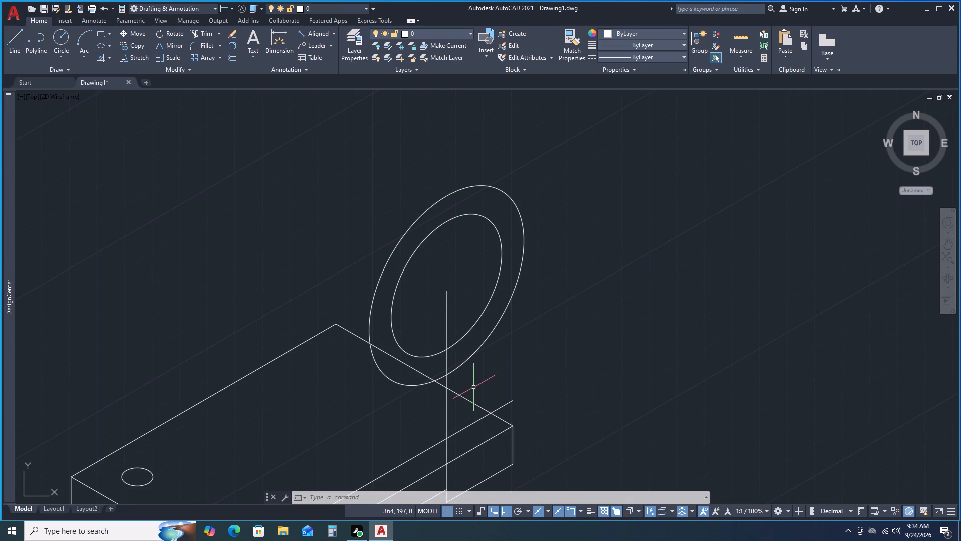
middle_drag(479, 396, 479, 332)
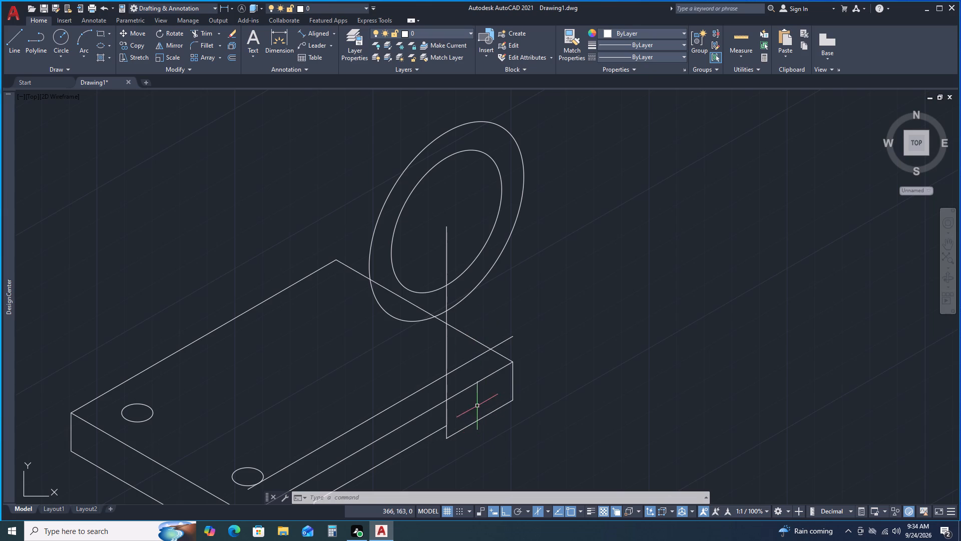
scroll(473, 337, down, 1)
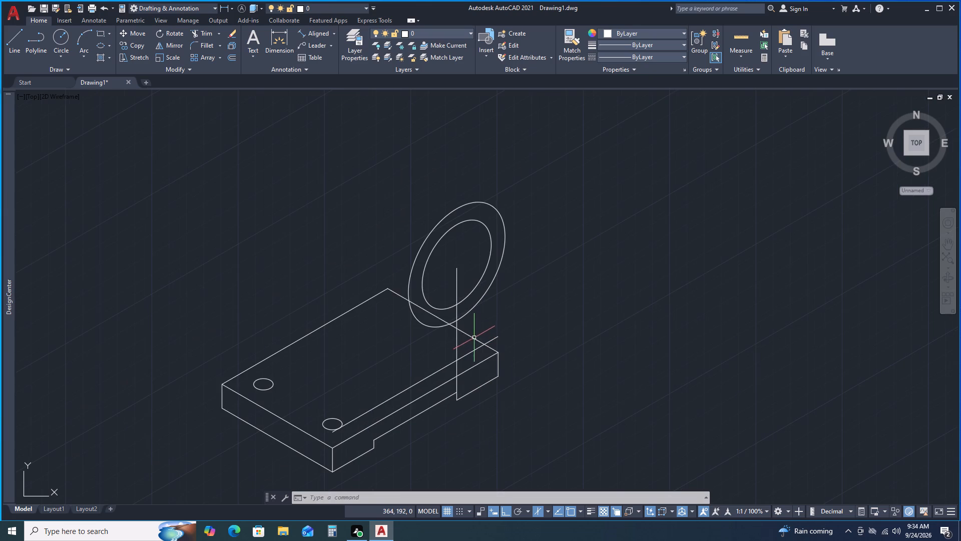
scroll(512, 276, down, 2)
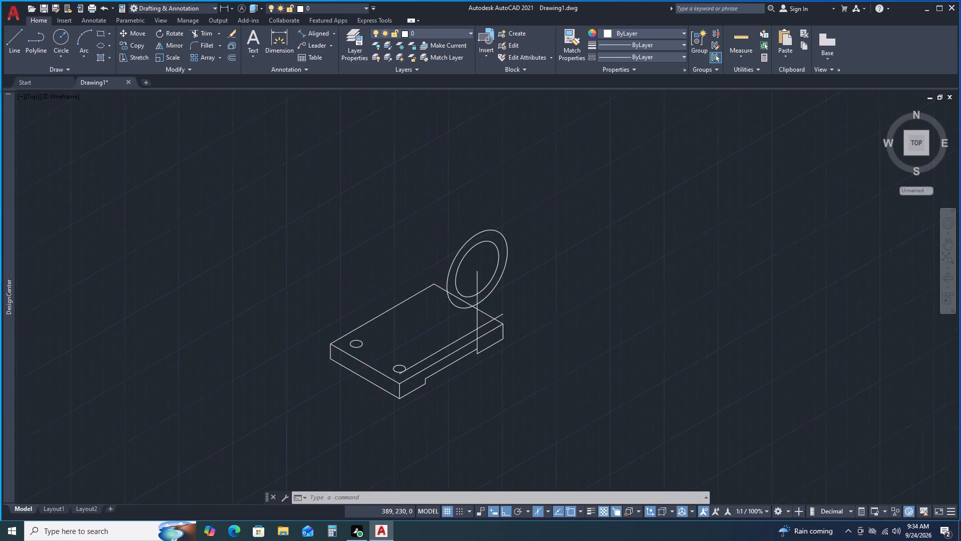
middle_drag(535, 291, 509, 365)
scroll(495, 369, up, 2)
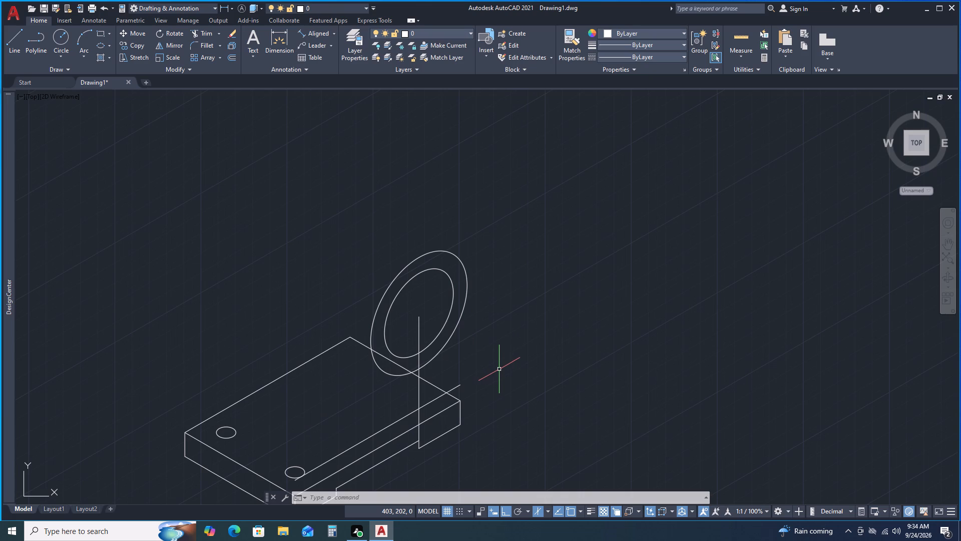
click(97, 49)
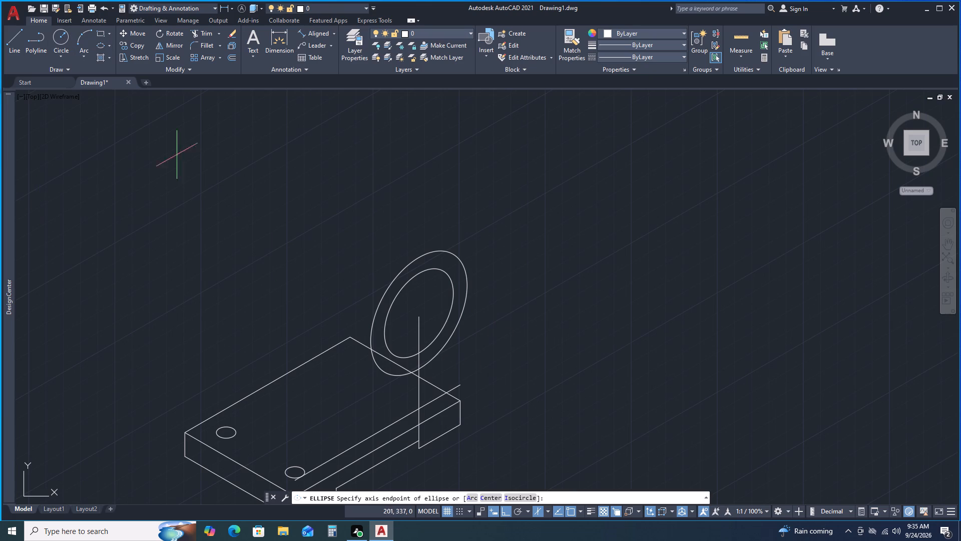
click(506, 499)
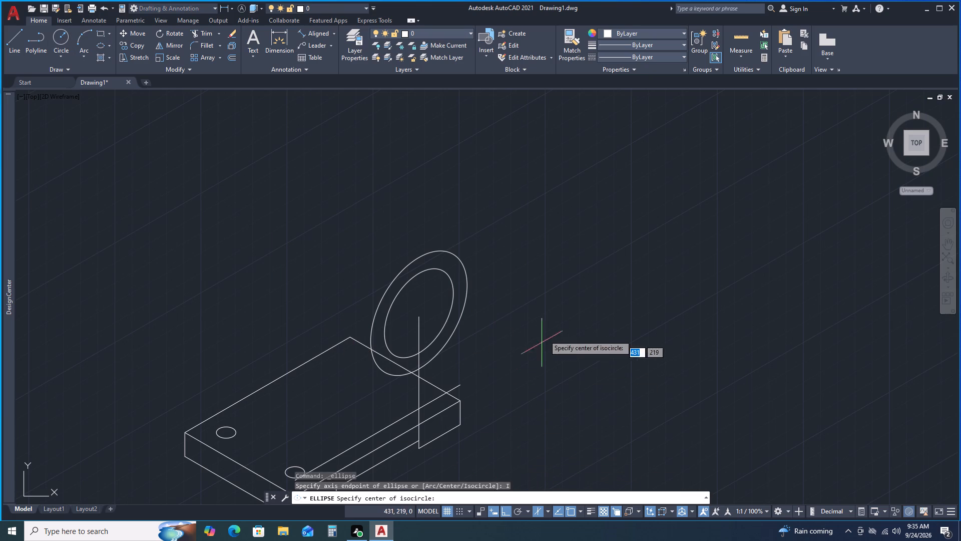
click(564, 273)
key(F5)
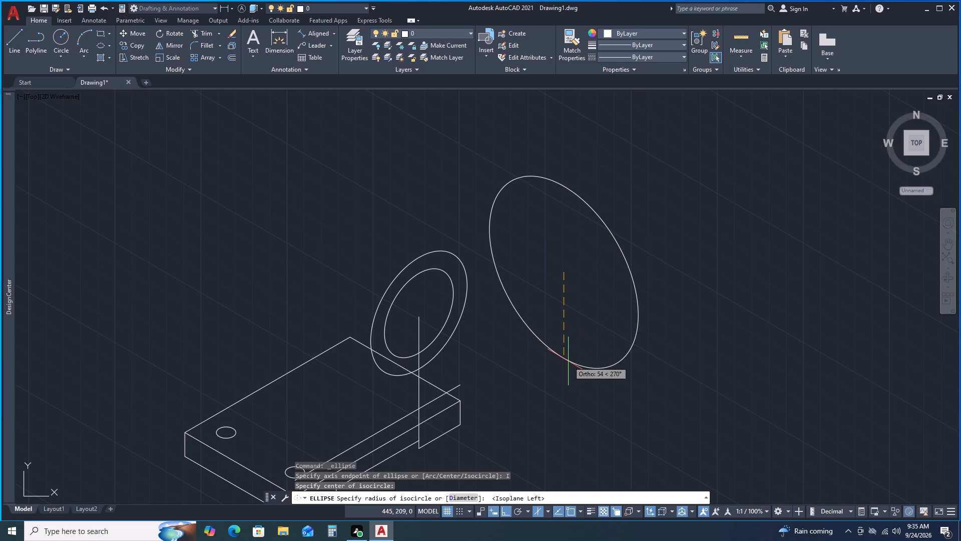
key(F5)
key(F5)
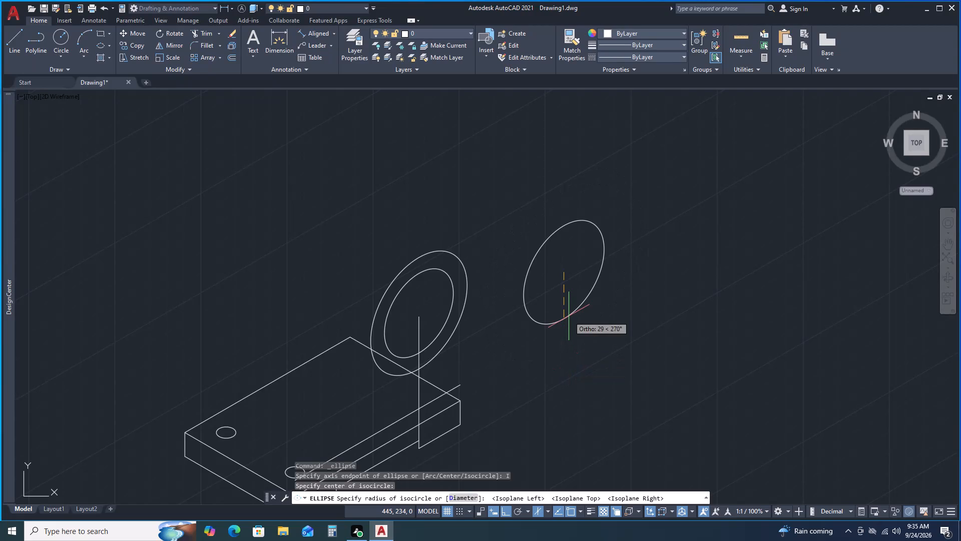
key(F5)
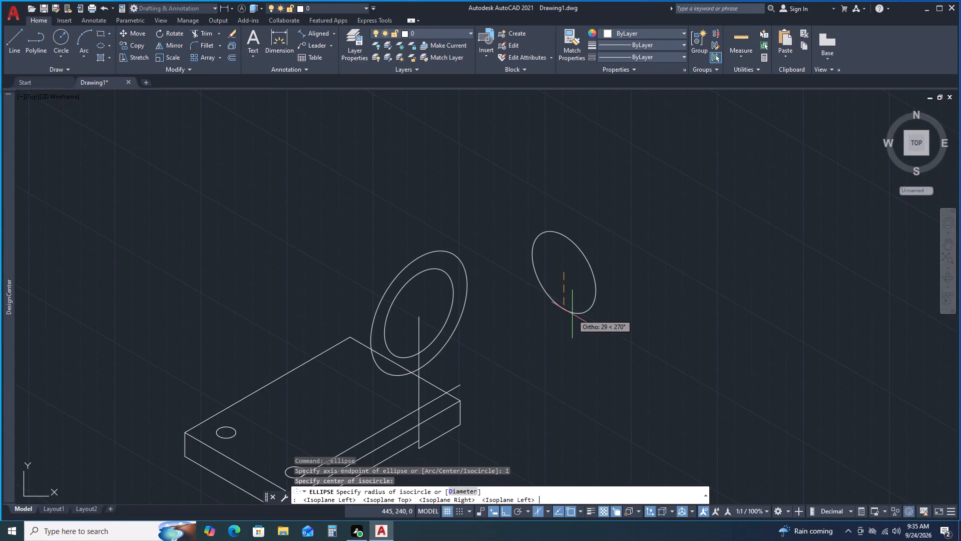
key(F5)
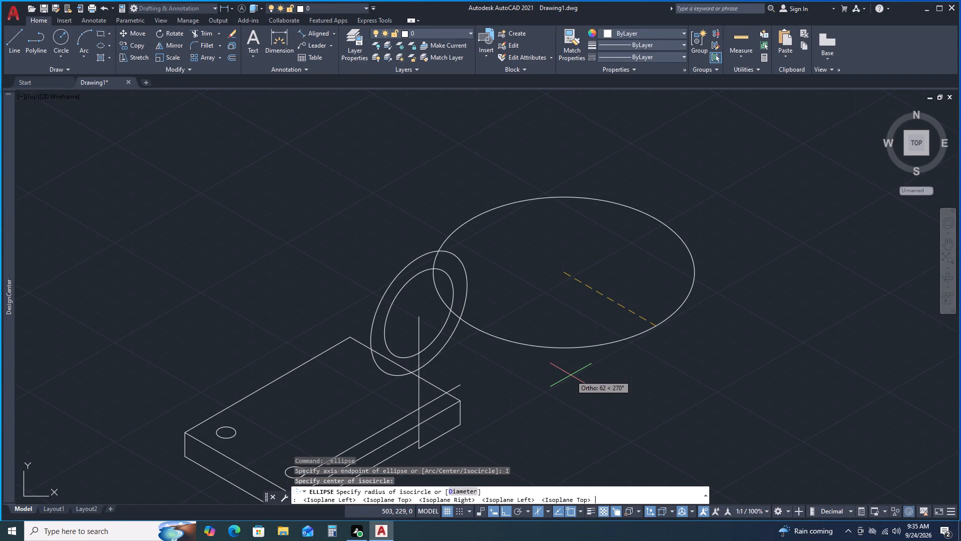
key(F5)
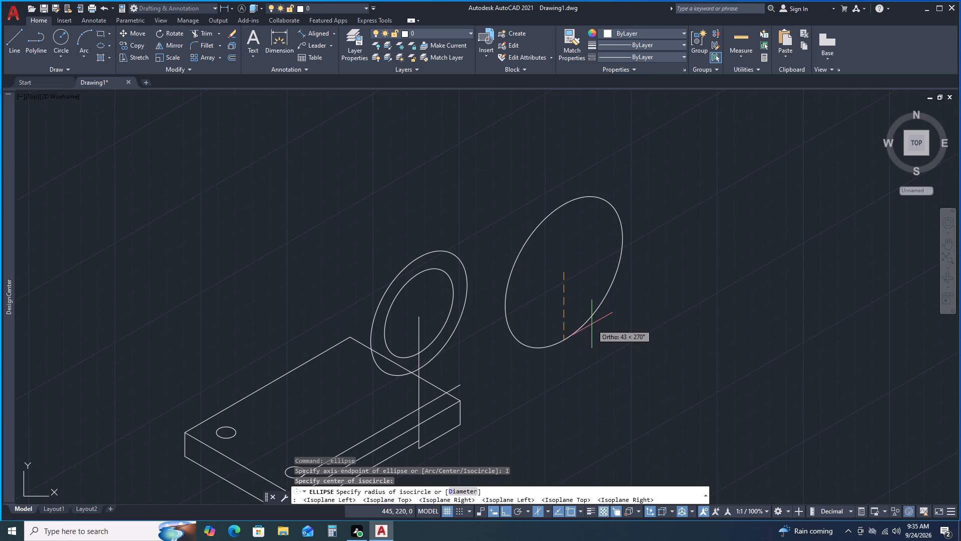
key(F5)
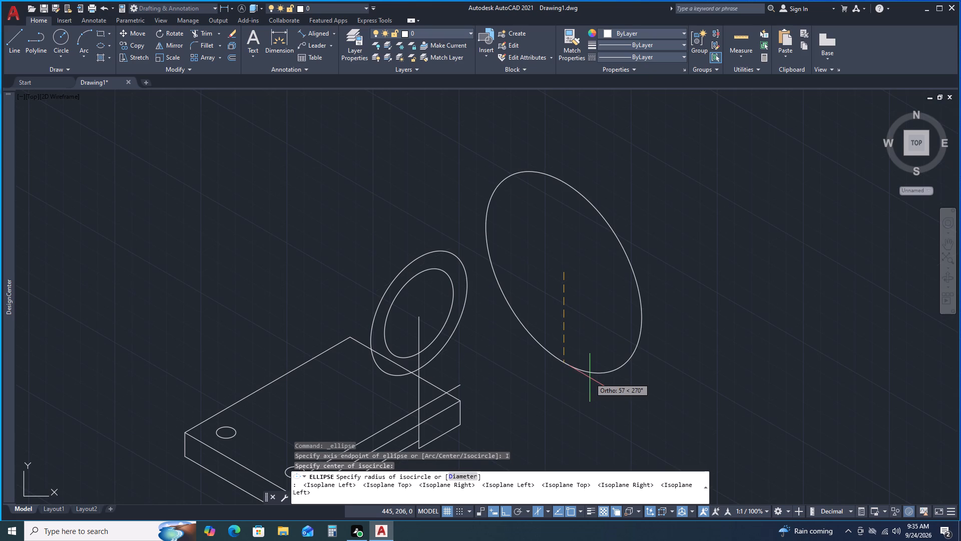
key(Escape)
Copy the vertical construction line 5 mm to each side along the raised edge copy, from their intersection.
middle_drag(512, 388, 571, 382)
middle_click(573, 382)
scroll(549, 371, up, 1)
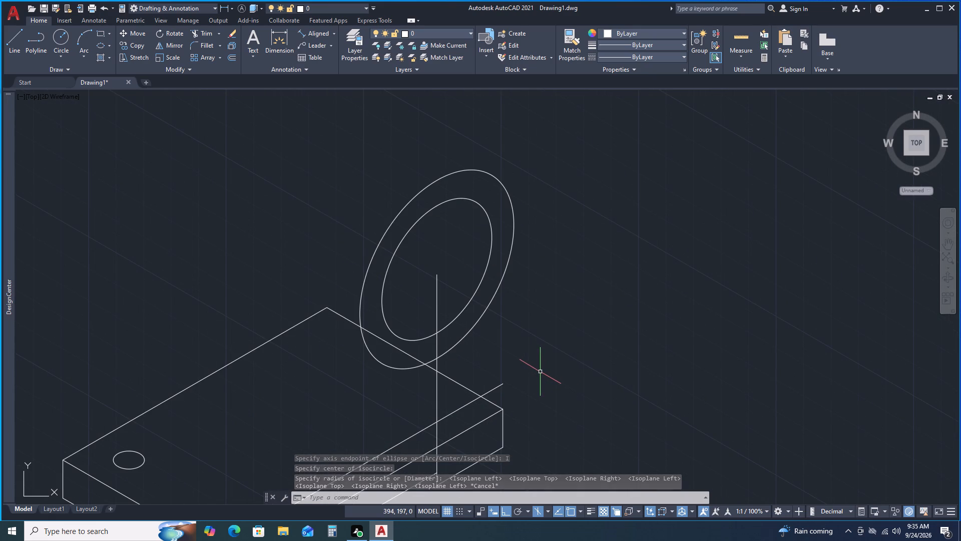
middle_drag(539, 371, 542, 335)
middle_click(550, 306)
middle_drag(535, 396, 540, 388)
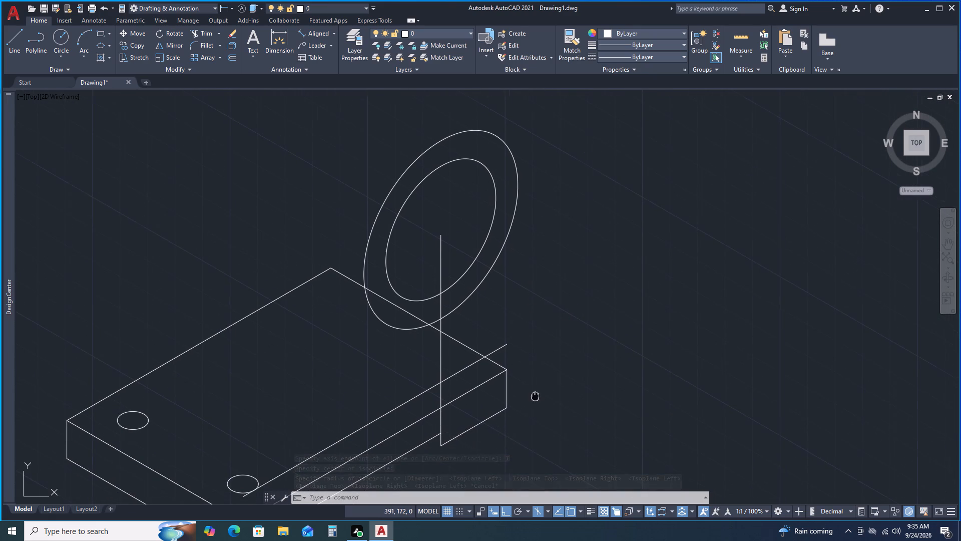
middle_drag(540, 388, 544, 345)
middle_click(544, 345)
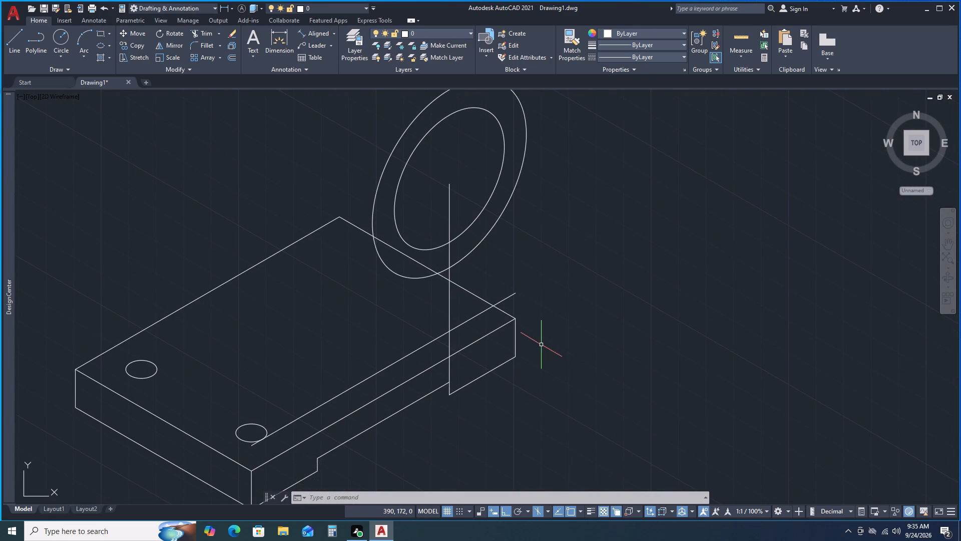
scroll(541, 345, up, 1)
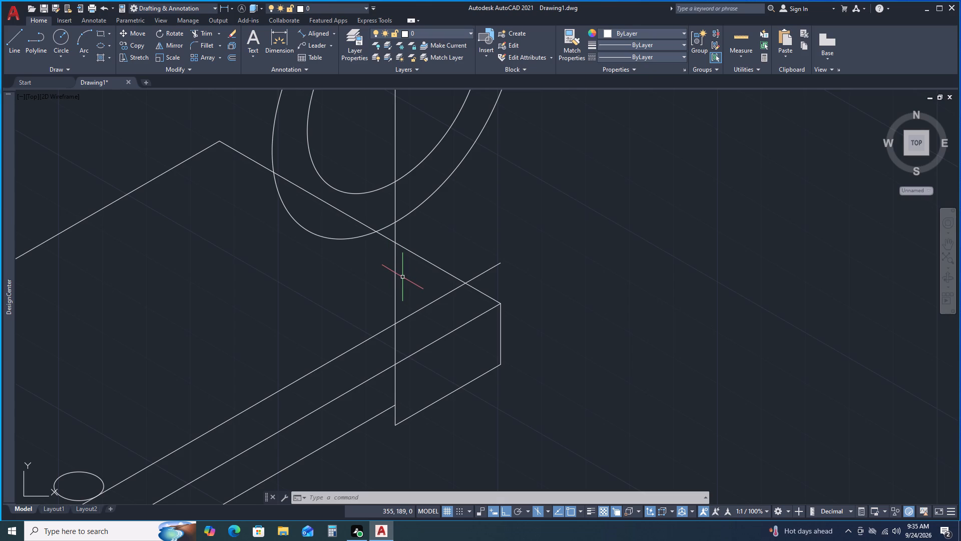
click(401, 271)
click(379, 278)
right_click(379, 278)
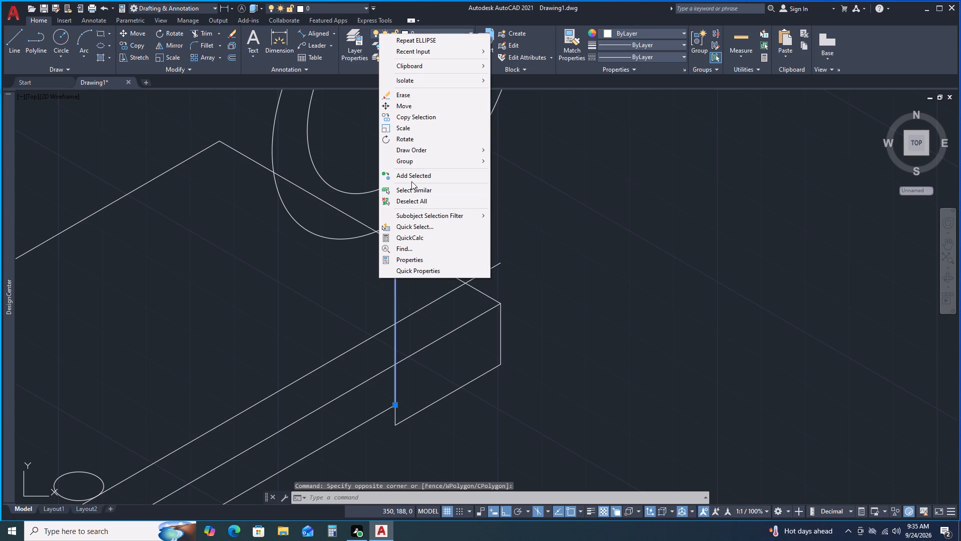
click(420, 114)
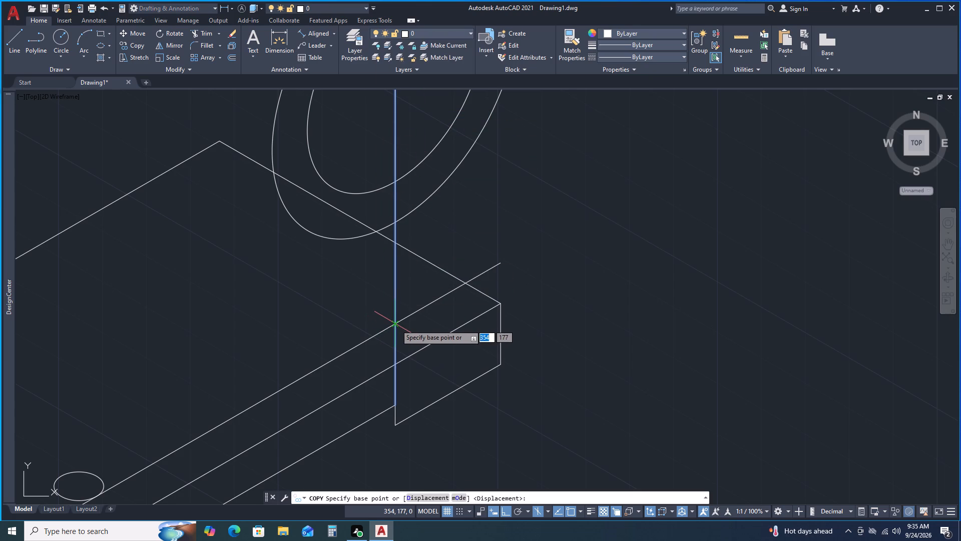
click(396, 325)
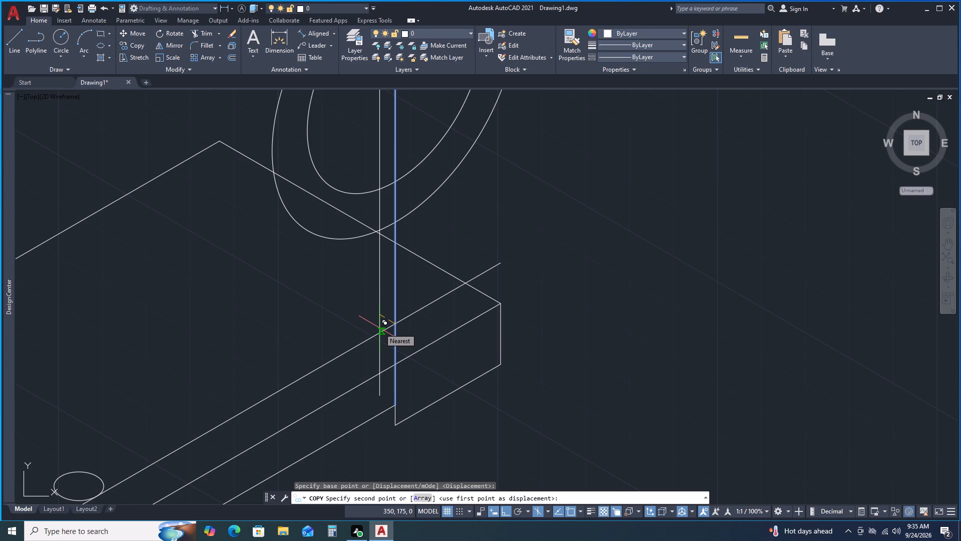
key(F5)
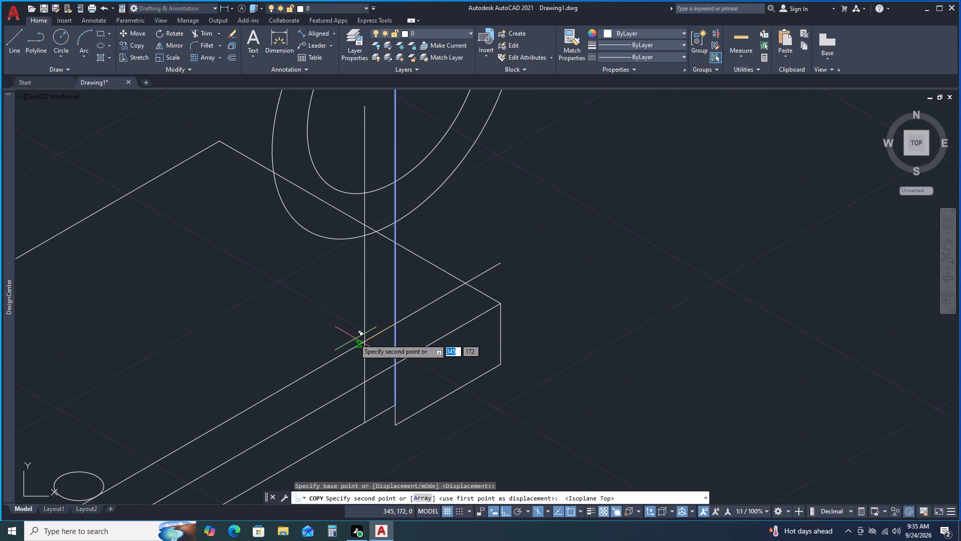
key(5)
key(Return)
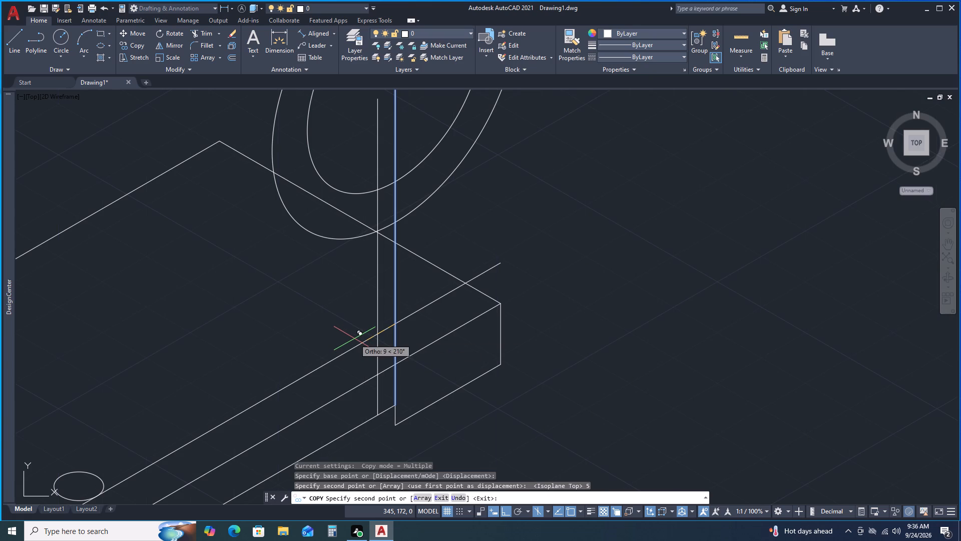
key(5)
key(Return)
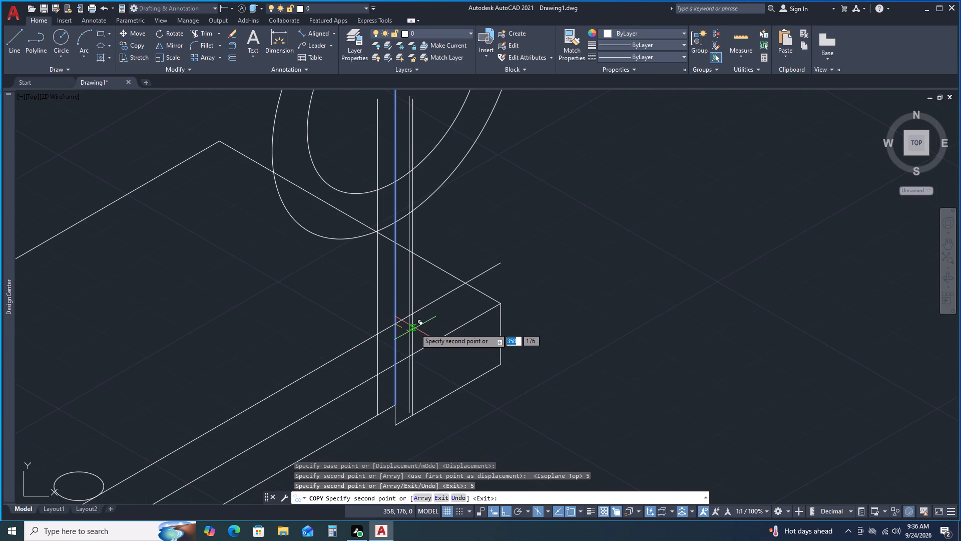
key(space)
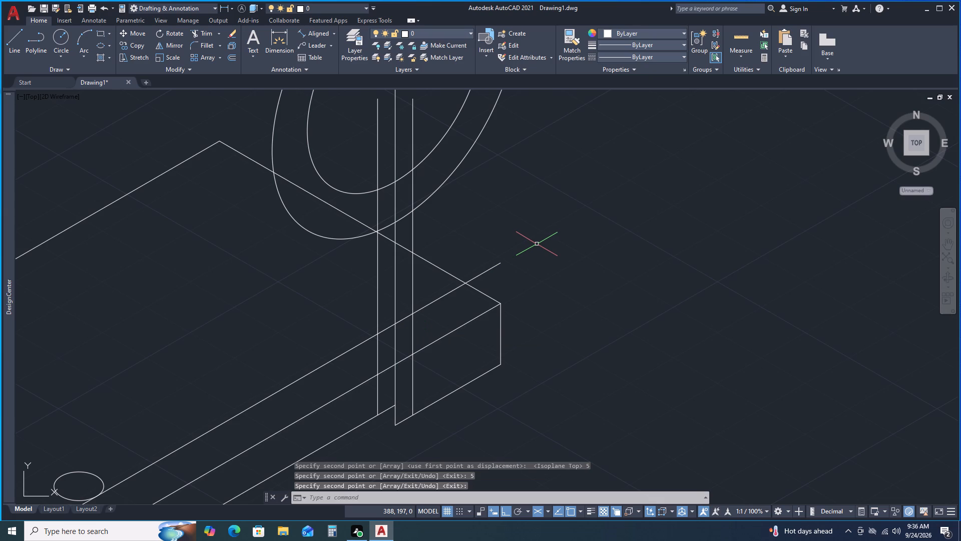
Trim the three verticals inside the inner isocircle, the outer two between the isocircles, and the outer isocircle's arc between them.
middle_drag(507, 224, 499, 276)
scroll(493, 285, down, 1)
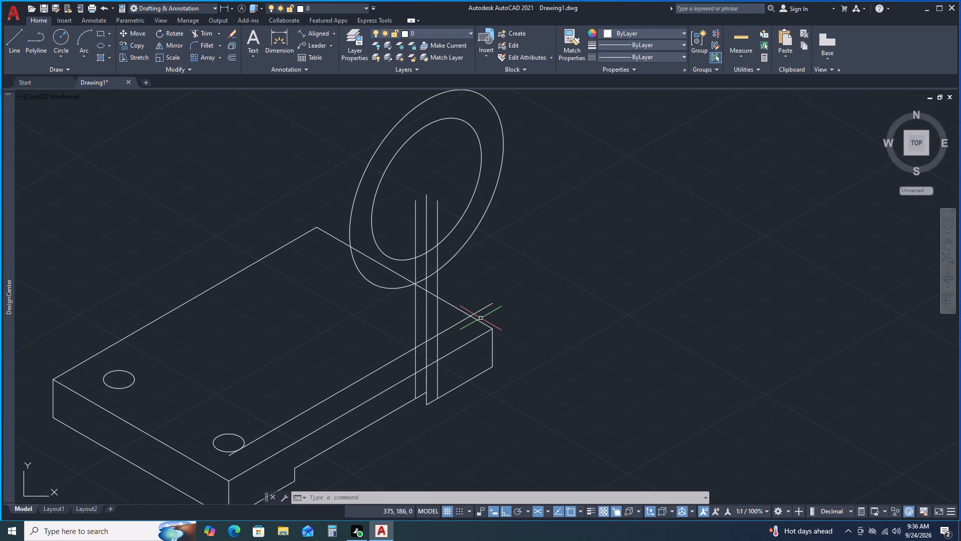
scroll(480, 318, down, 1)
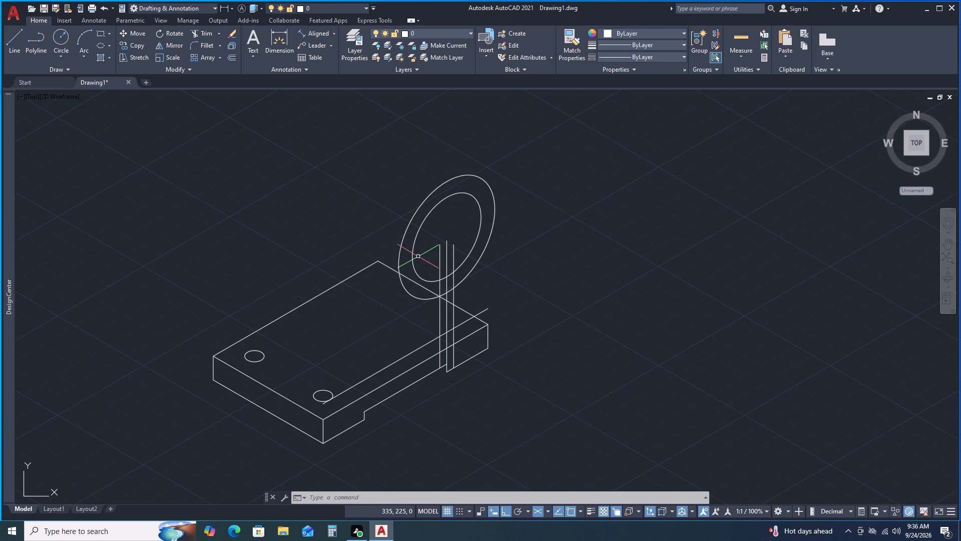
scroll(396, 289, up, 1)
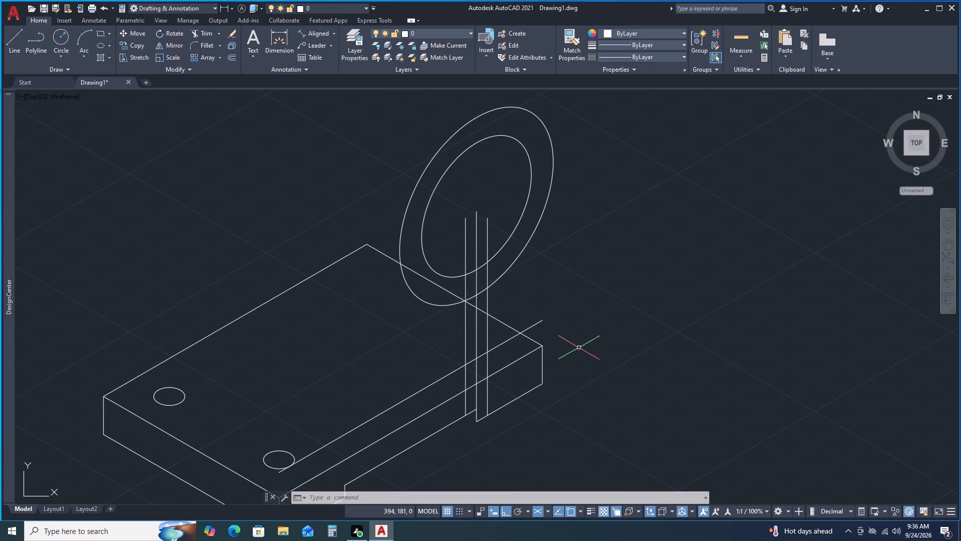
middle_drag(582, 356, 569, 313)
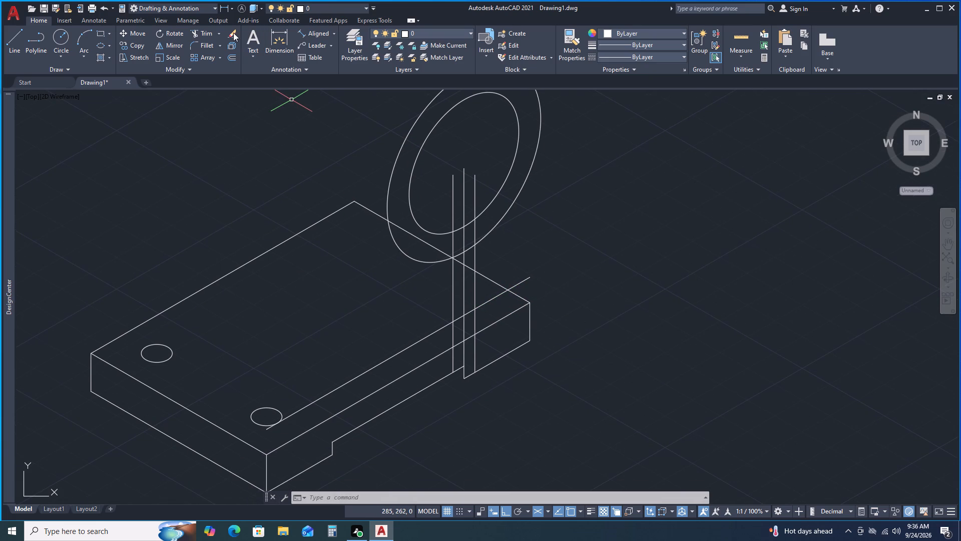
click(205, 32)
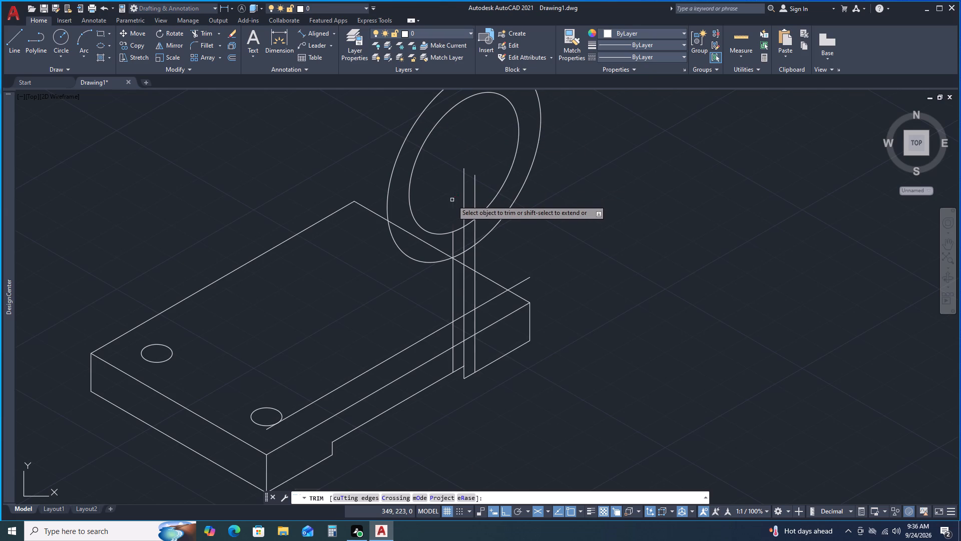
click(452, 200)
click(464, 202)
click(474, 209)
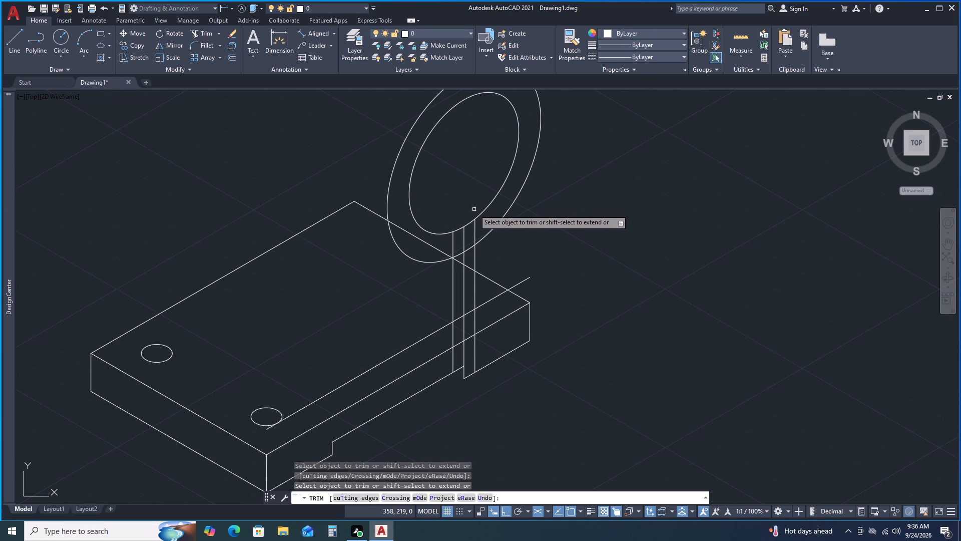
click(453, 242)
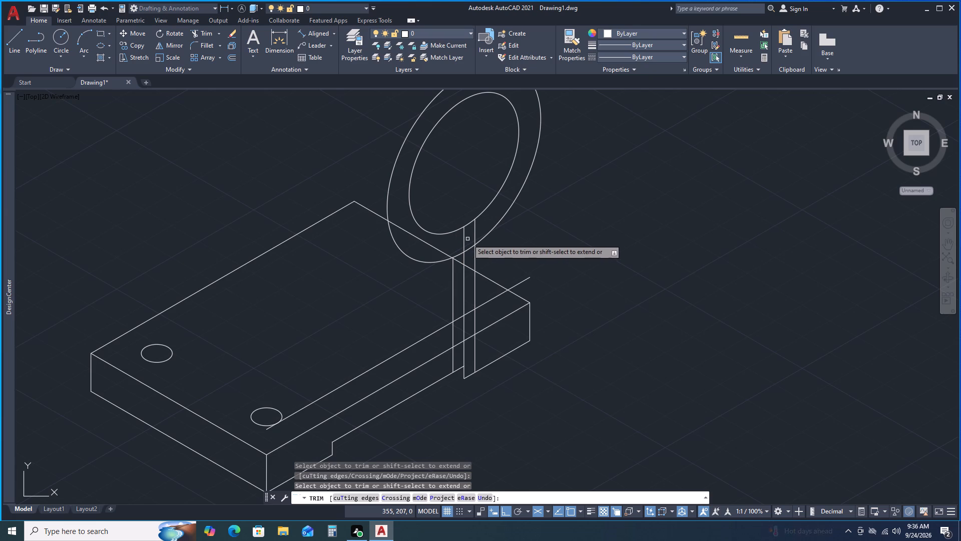
click(475, 238)
click(470, 249)
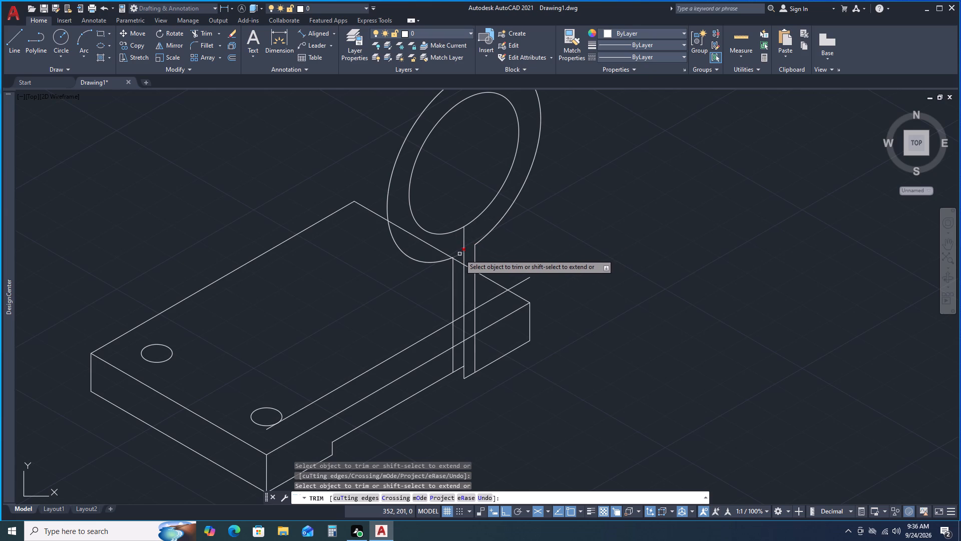
click(459, 254)
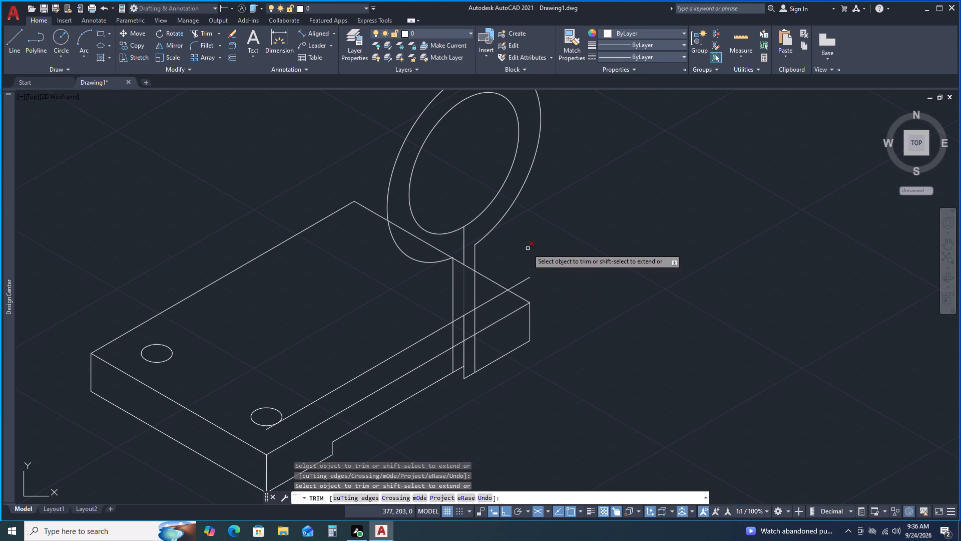
Trim the raised edge copy beyond the two outer verticals, and all three verticals below it down to the block's bottom edge.
click(519, 282)
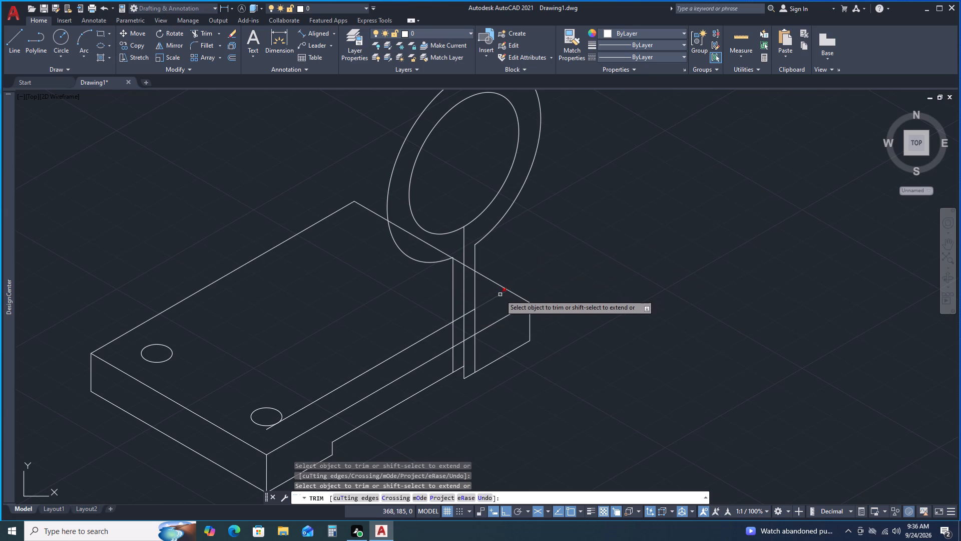
click(500, 295)
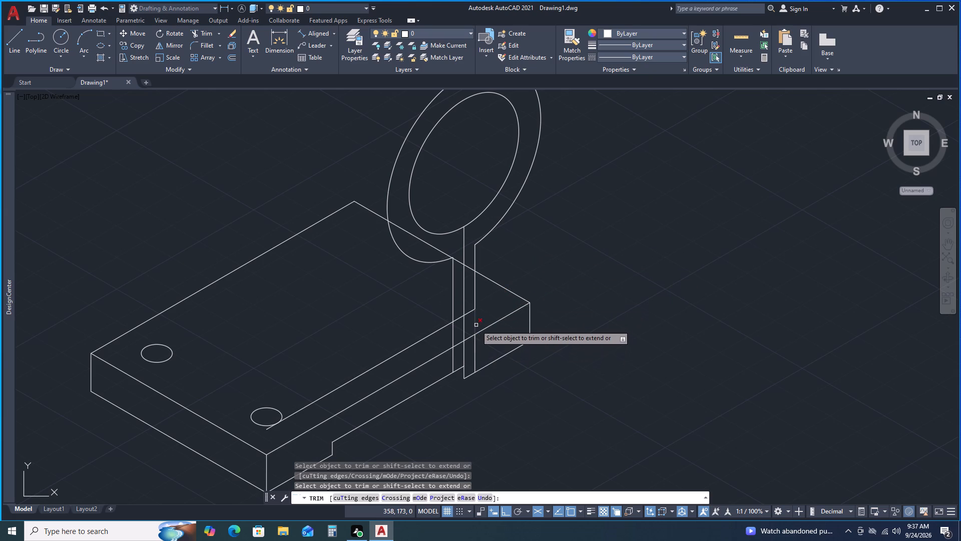
click(464, 329)
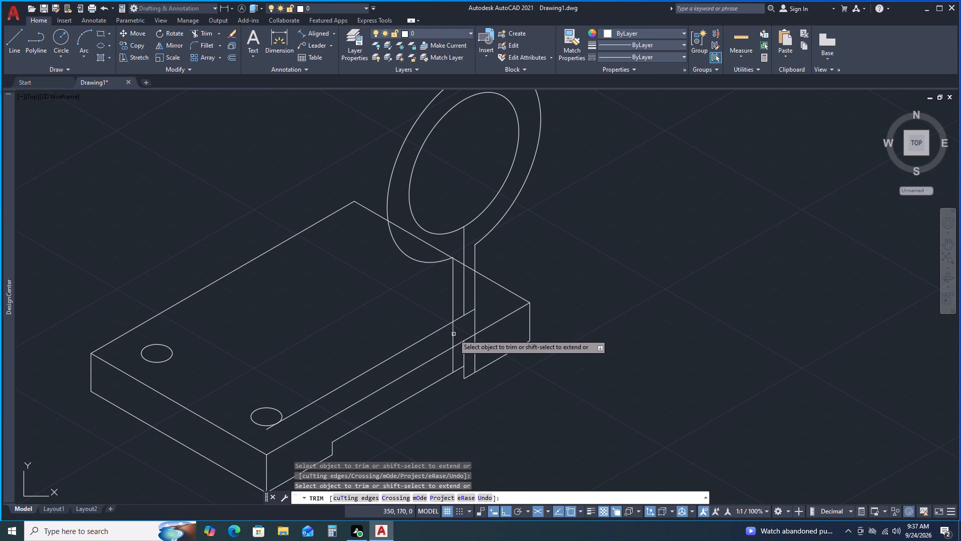
click(433, 335)
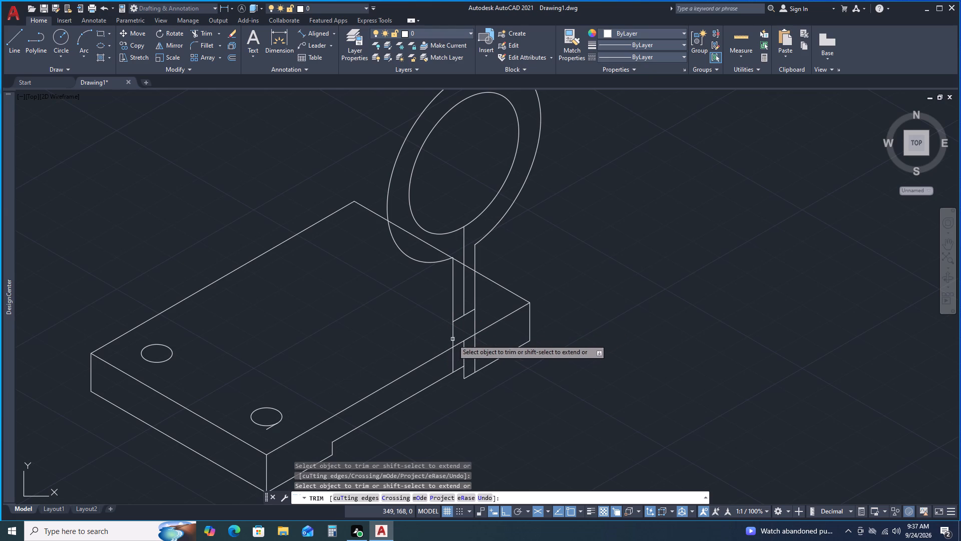
click(452, 339)
click(454, 354)
key(space)
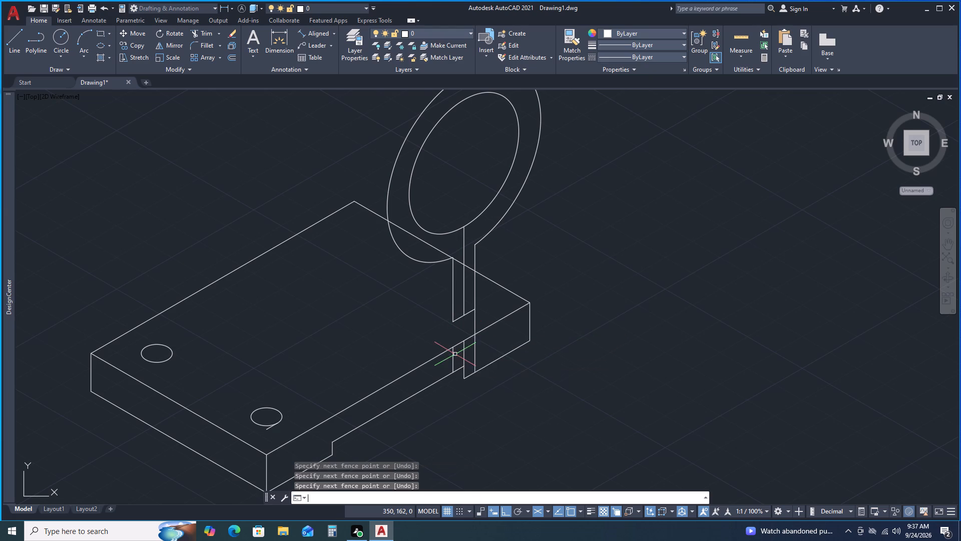
key(space)
click(453, 355)
click(463, 353)
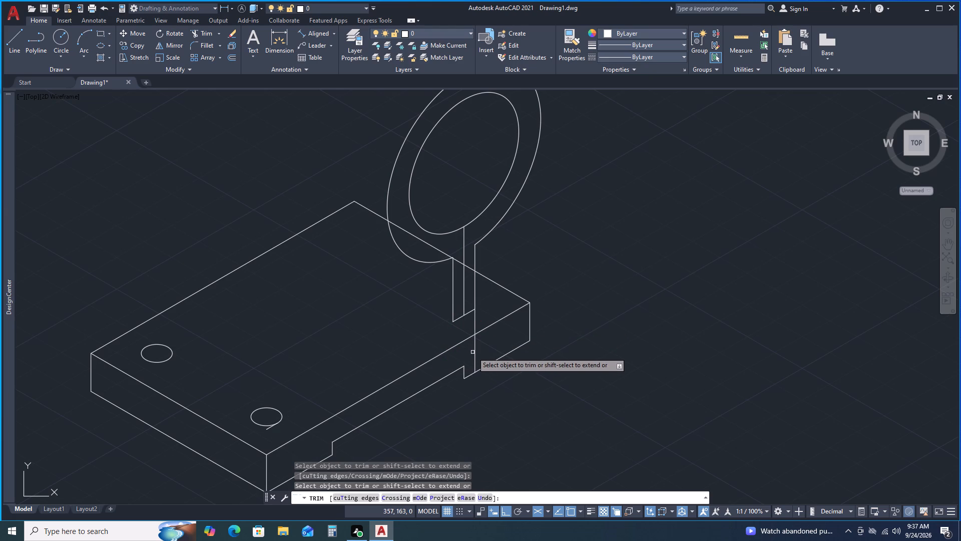
click(474, 352)
click(474, 329)
key(space)
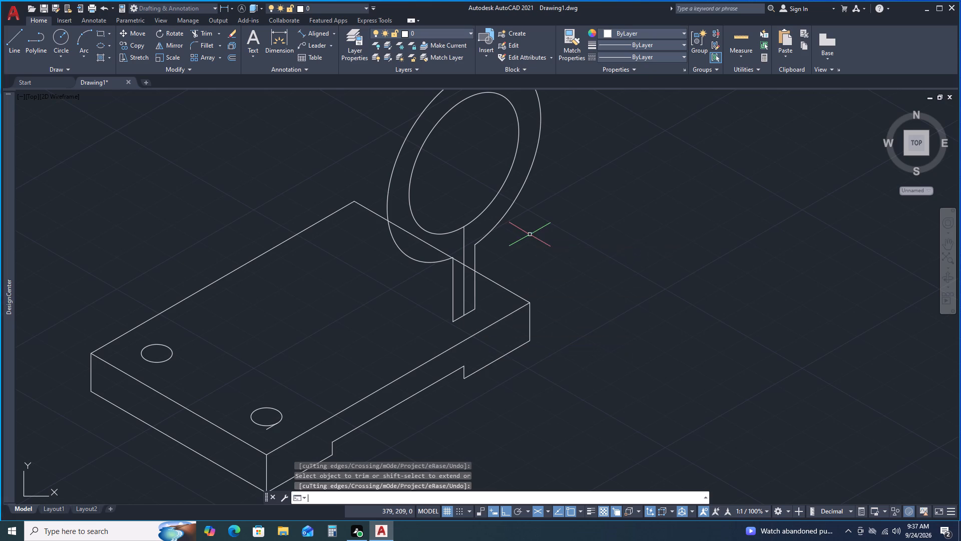
Copy the ring's trimmed outer isocircle 60 mm backward from its centre, parallel to the block's short edges.
scroll(527, 235, down, 2)
middle_drag(599, 249, 577, 320)
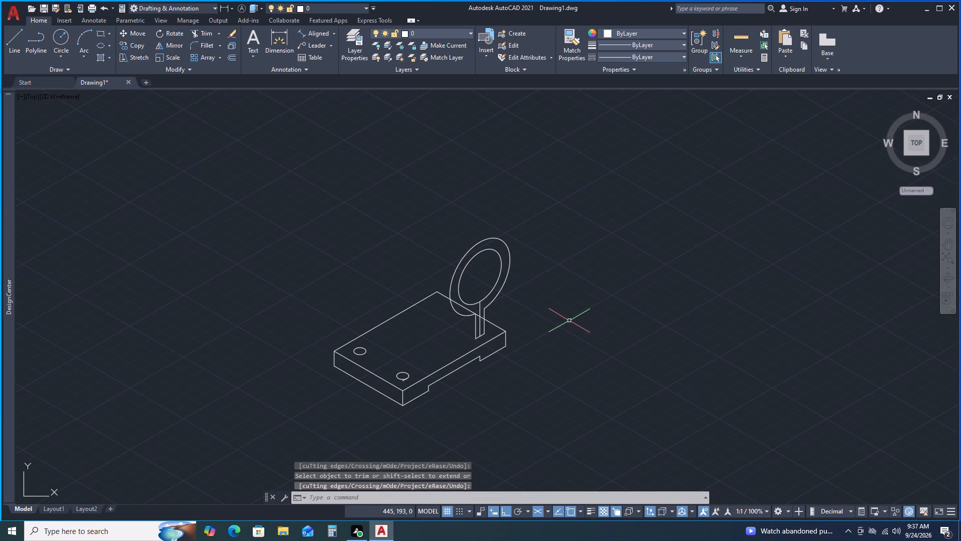
scroll(566, 311, up, 2)
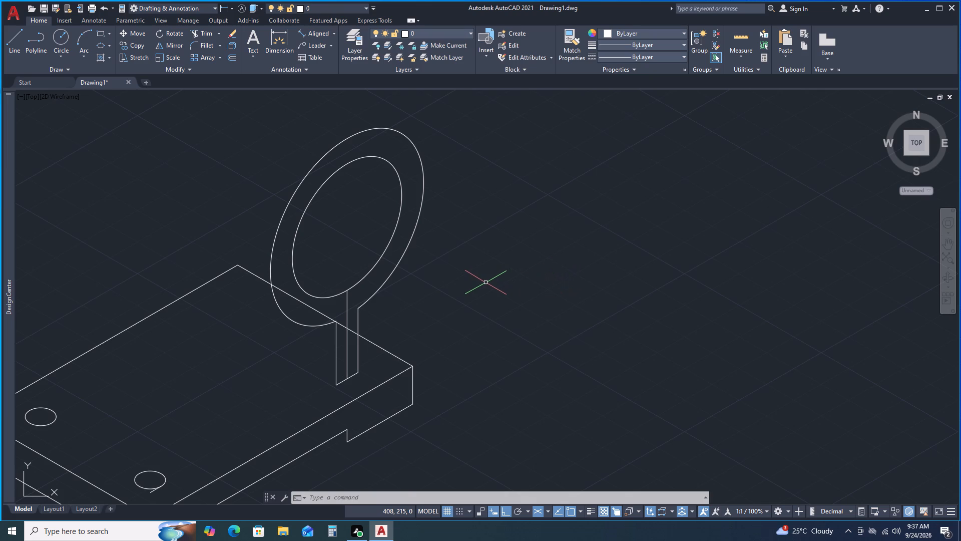
scroll(487, 282, down, 1)
middle_drag(487, 282, 562, 339)
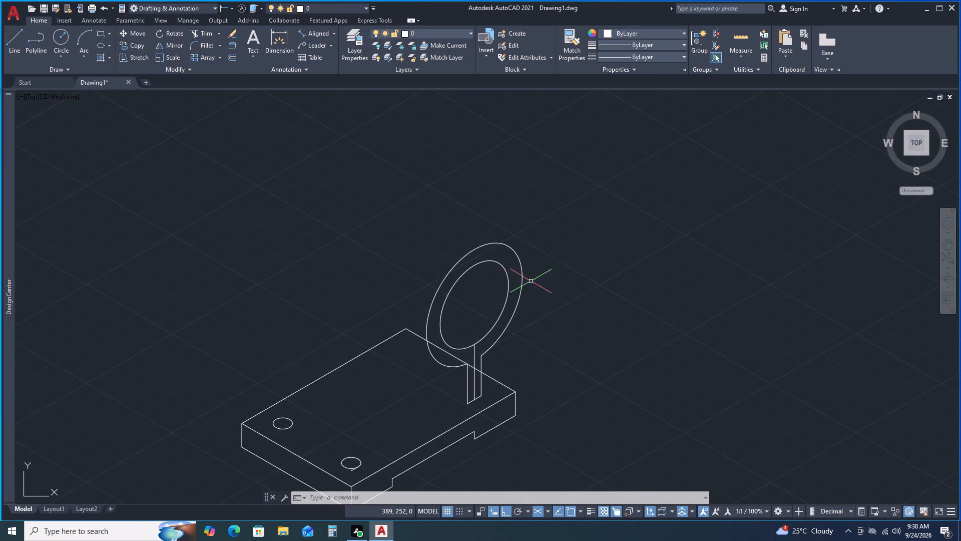
click(521, 261)
right_click(521, 261)
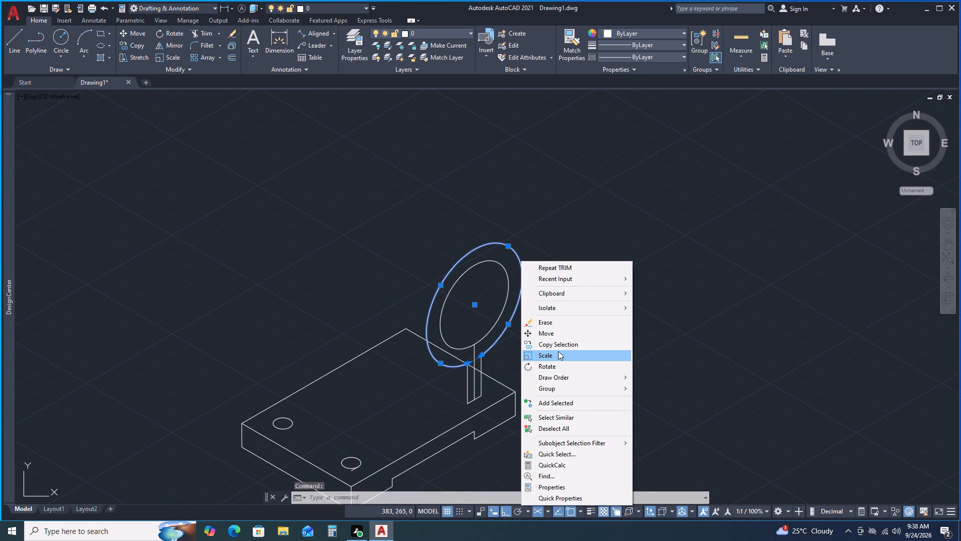
click(557, 344)
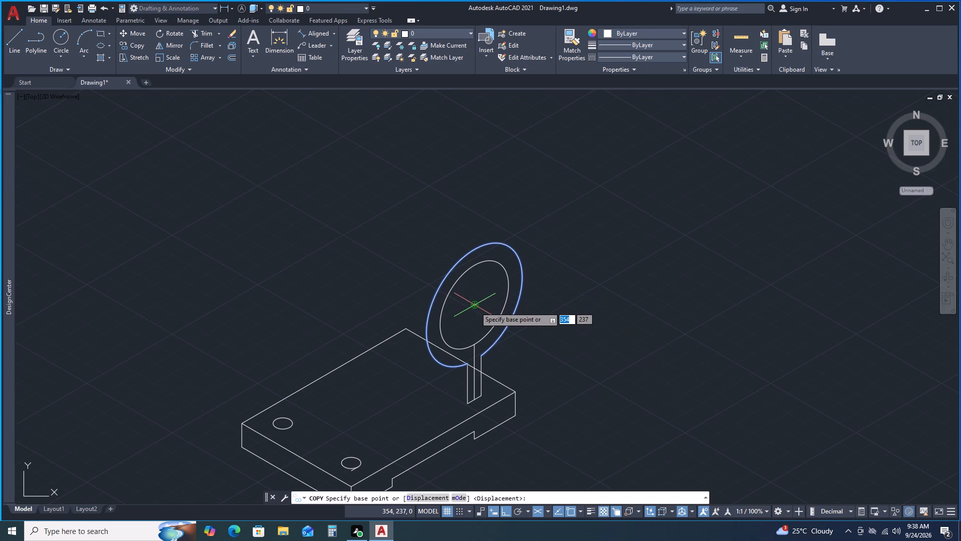
click(475, 307)
text(60)
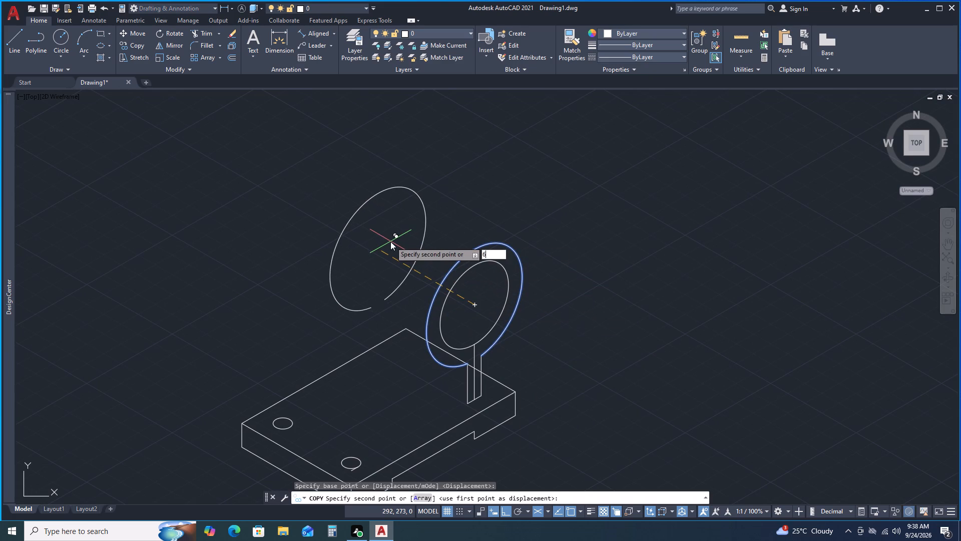
key(Return)
key(space)
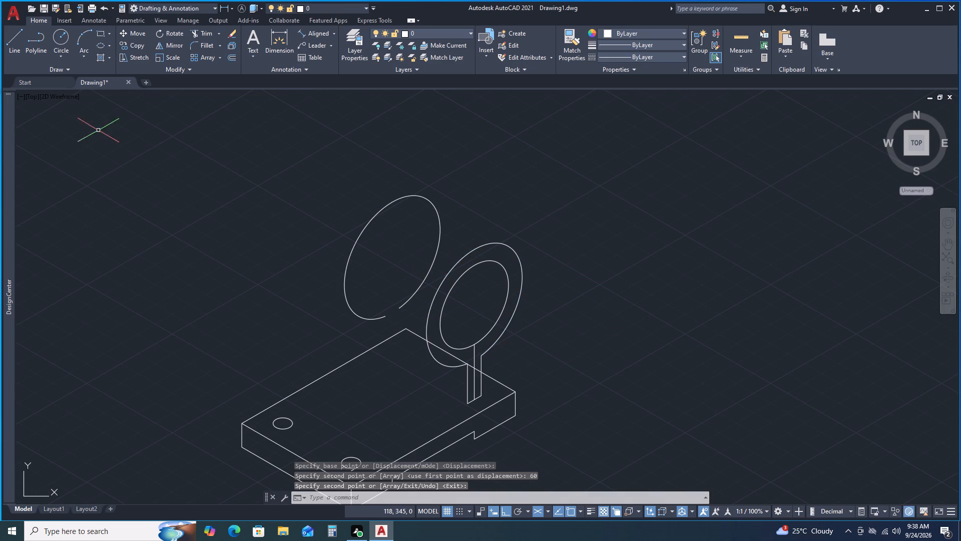
Draw a line joining the upper quadrant points of the copied outer isocircle and the ring's outer isocircle.
click(16, 41)
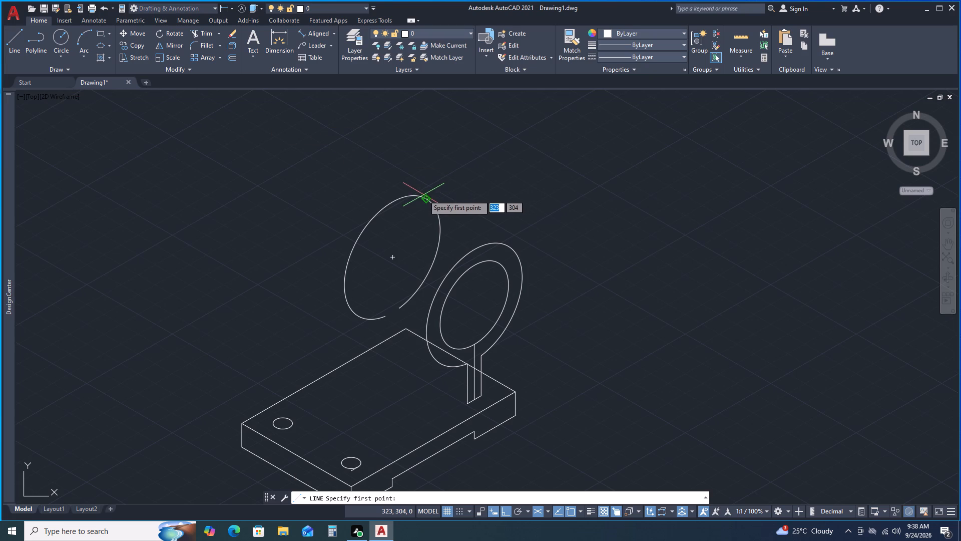
click(425, 197)
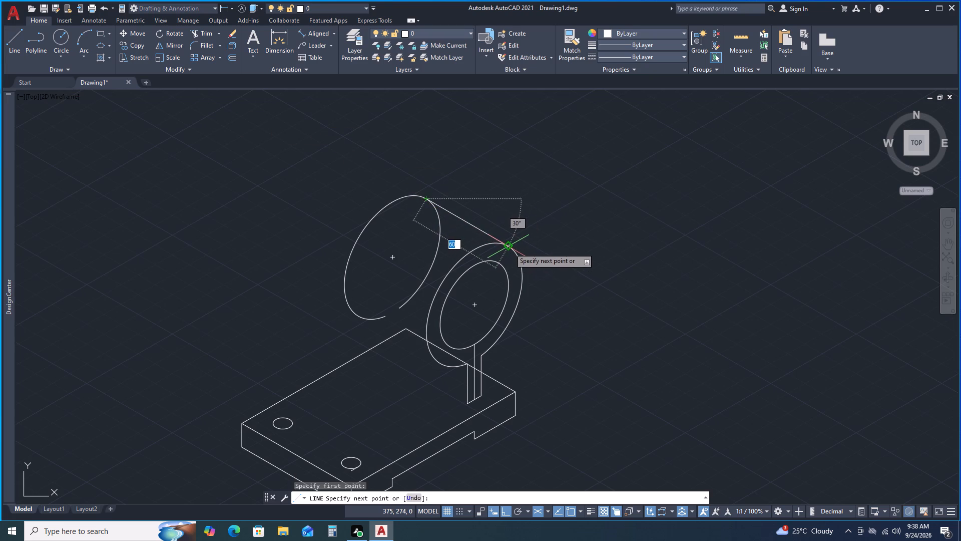
click(509, 247)
key(space)
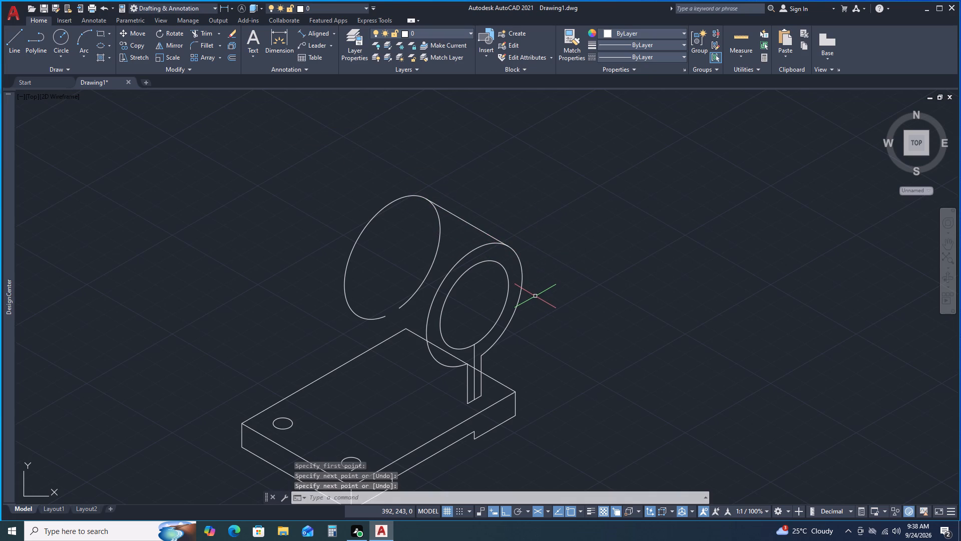
Trim the copied isocircle's hidden arc on the ring side, from the joining line down to its open end.
middle_drag(540, 347, 538, 327)
middle_drag(534, 303, 533, 297)
middle_drag(532, 287, 531, 277)
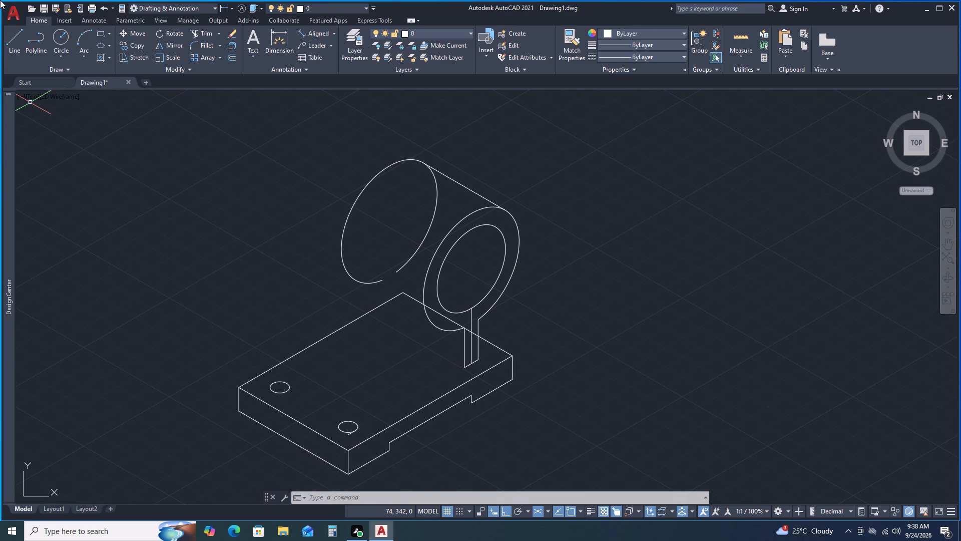
click(207, 31)
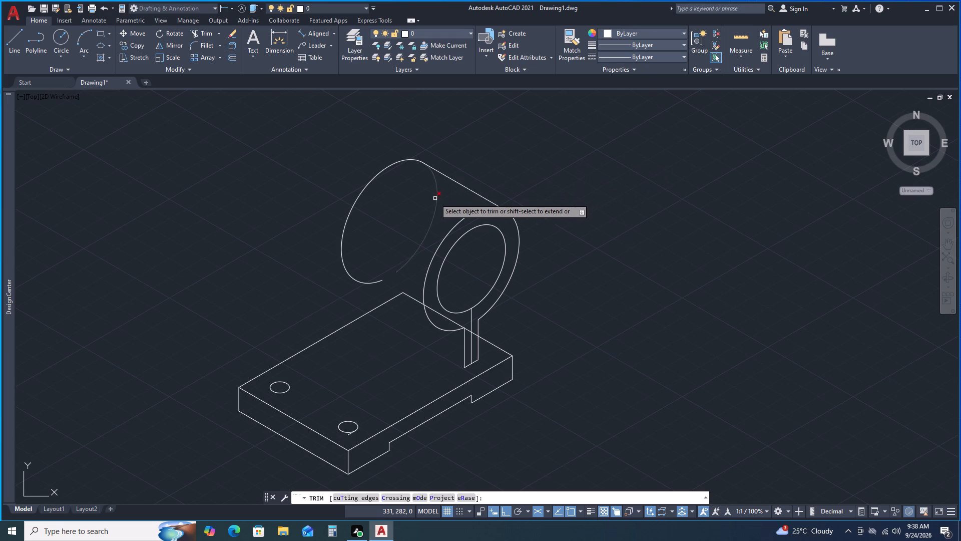
click(437, 203)
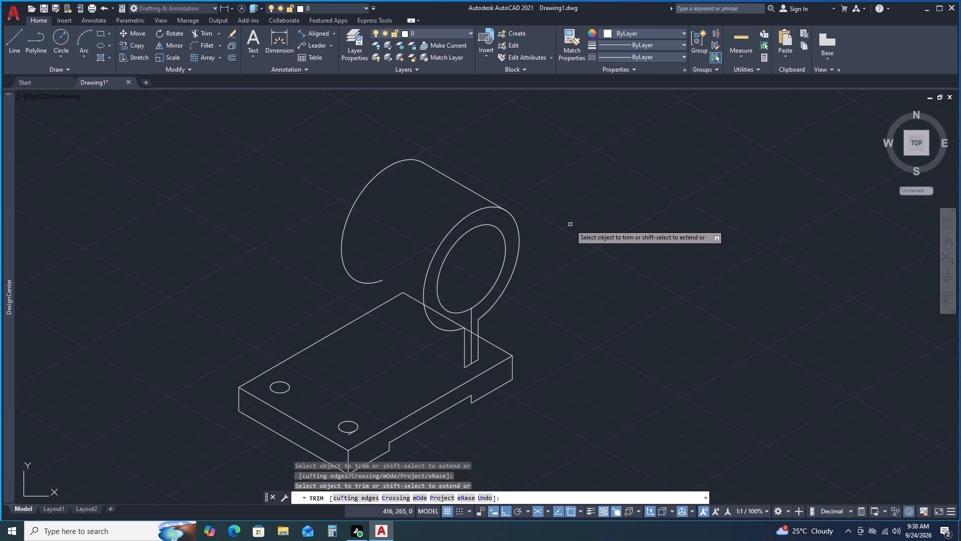
Trim the right stem vertical below the block's far short top edge, and that edge across the stem and behind the ring.
scroll(570, 222, down, 1)
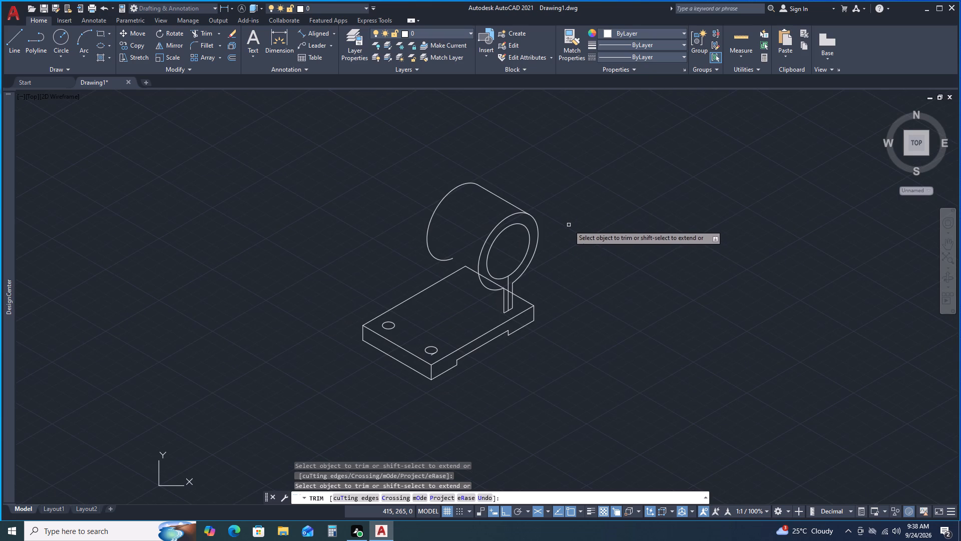
scroll(506, 269, up, 3)
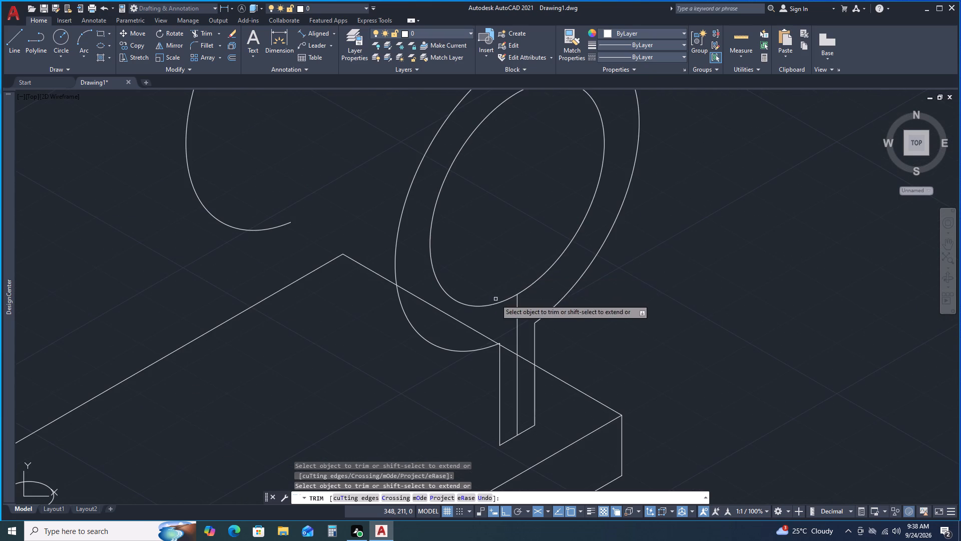
scroll(496, 301, down, 1)
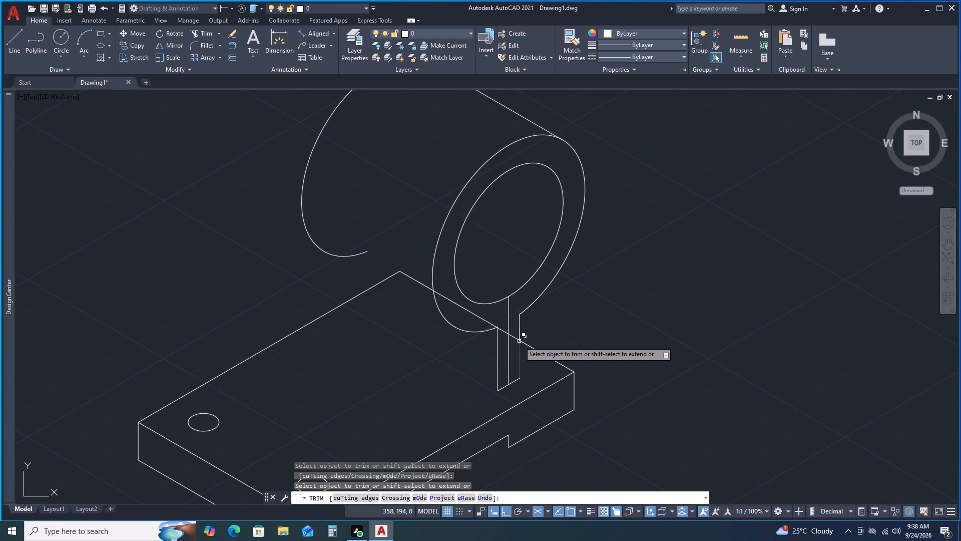
click(519, 341)
key(space)
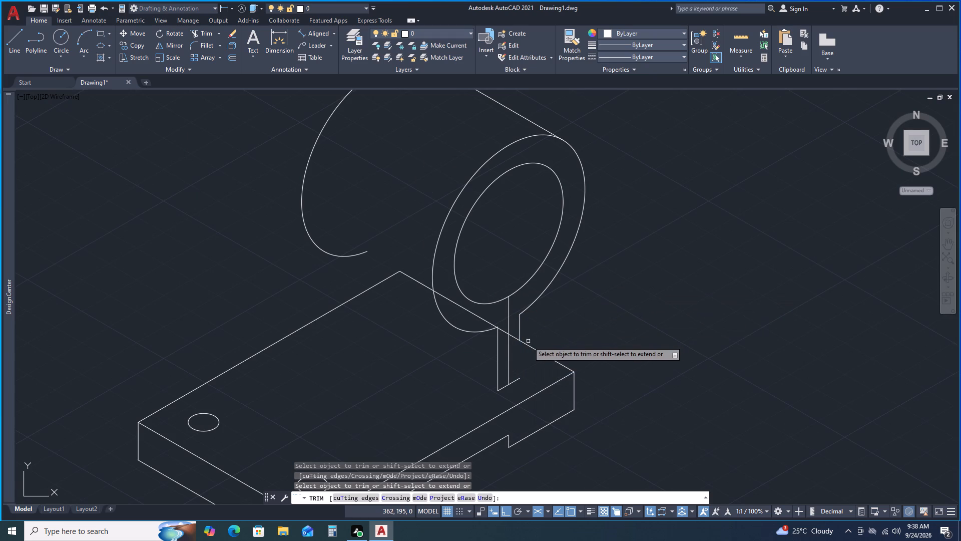
click(515, 339)
click(504, 333)
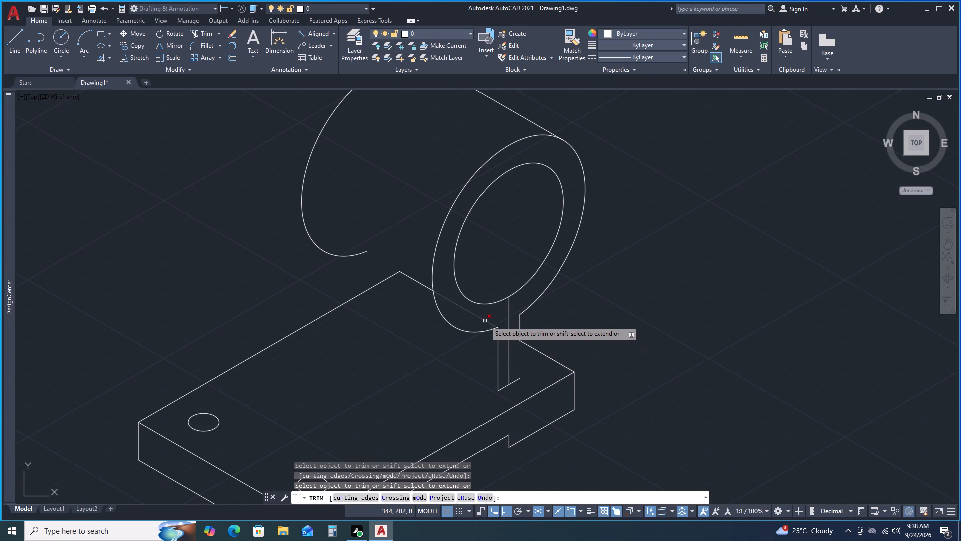
click(485, 321)
Check the length of the block's long top edge beside the notched face using an aligned dimension, without placing it.
scroll(470, 307, down, 1)
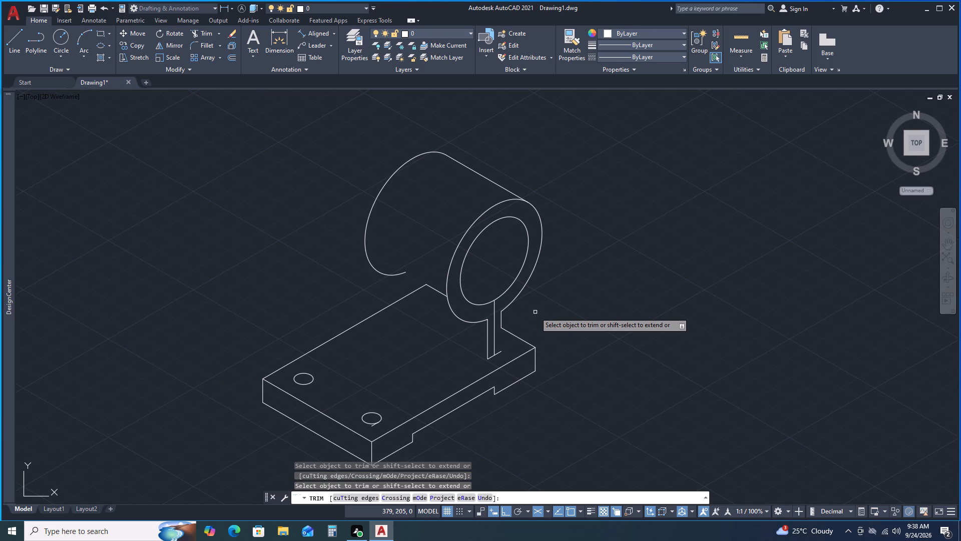
scroll(519, 317, up, 1)
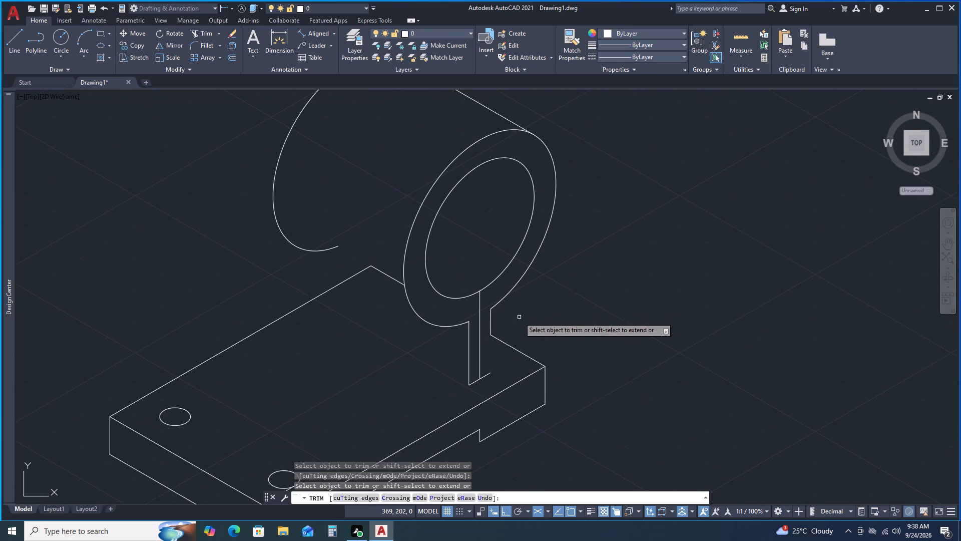
scroll(519, 317, down, 1)
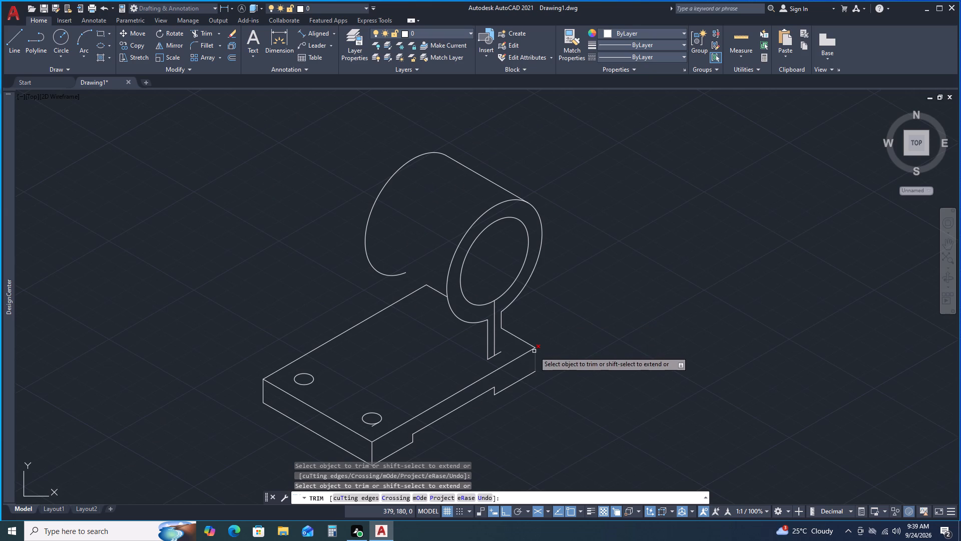
click(329, 33)
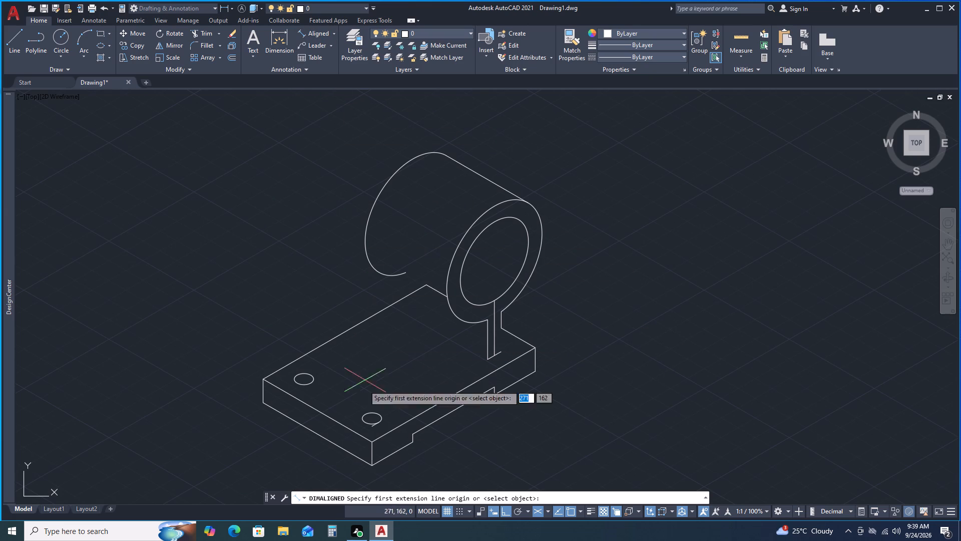
click(370, 440)
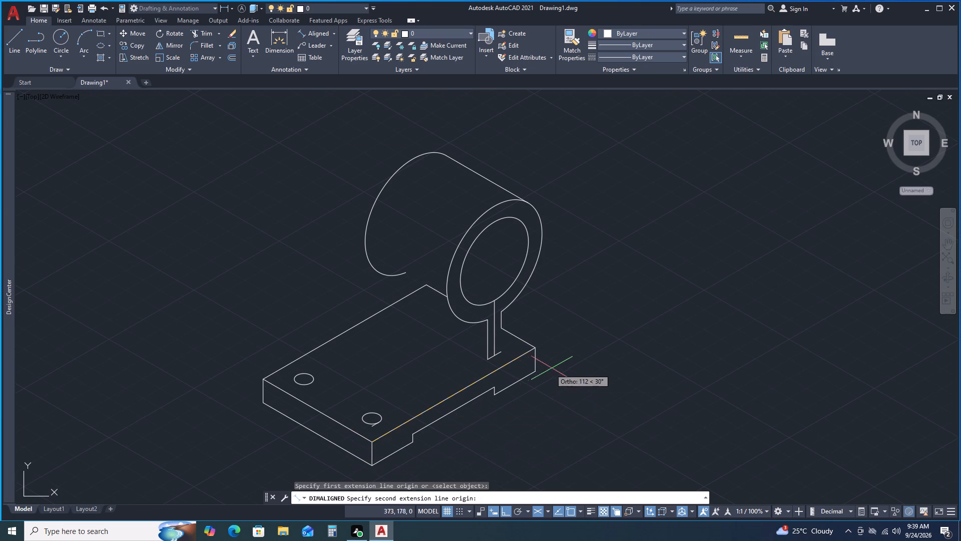
click(533, 350)
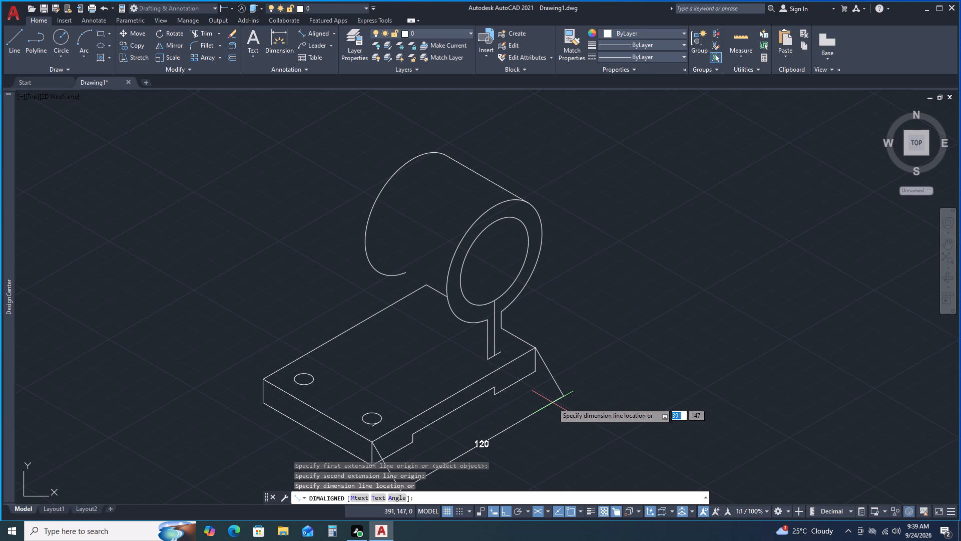
key(Escape)
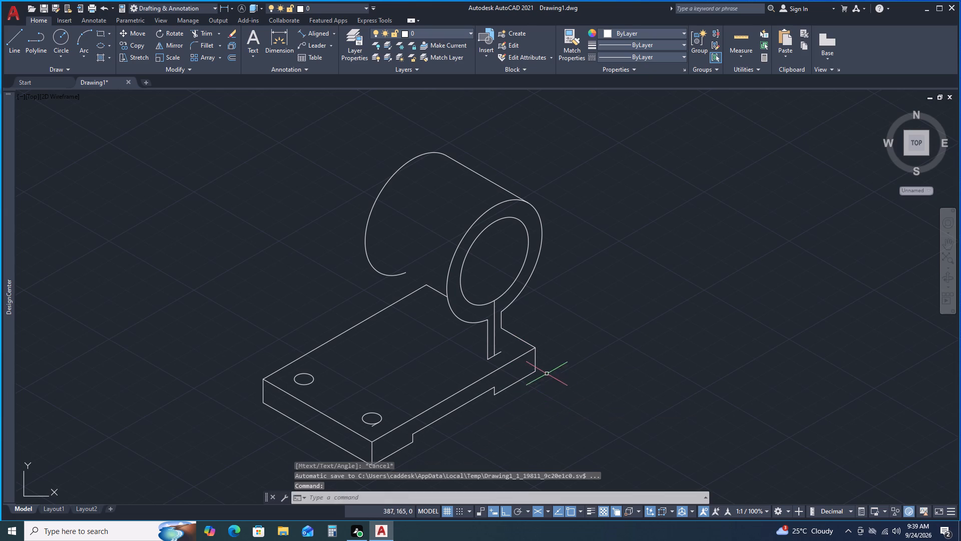
Erase the leftover short line beneath the 5 mm radius isocircle nearest the block's front corner.
scroll(541, 347, up, 1)
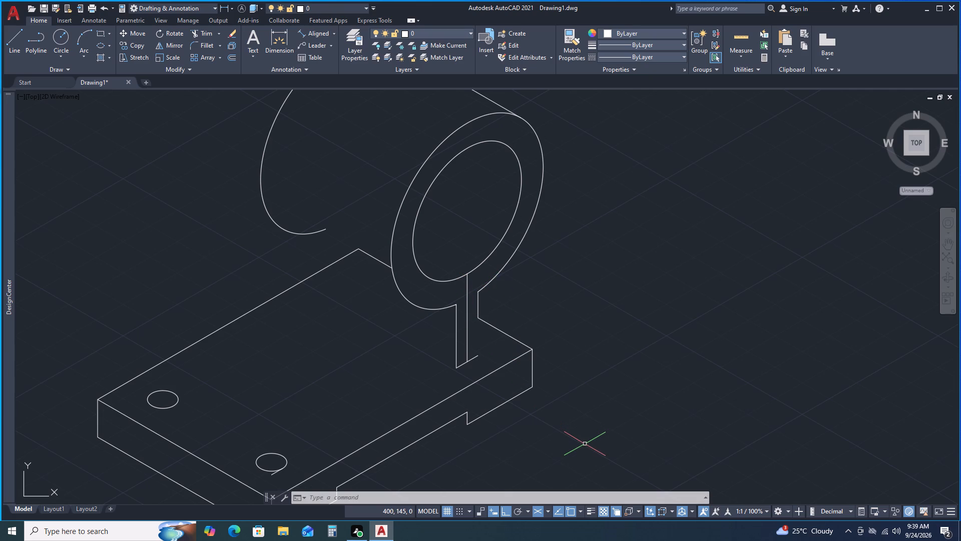
middle_drag(584, 449, 584, 399)
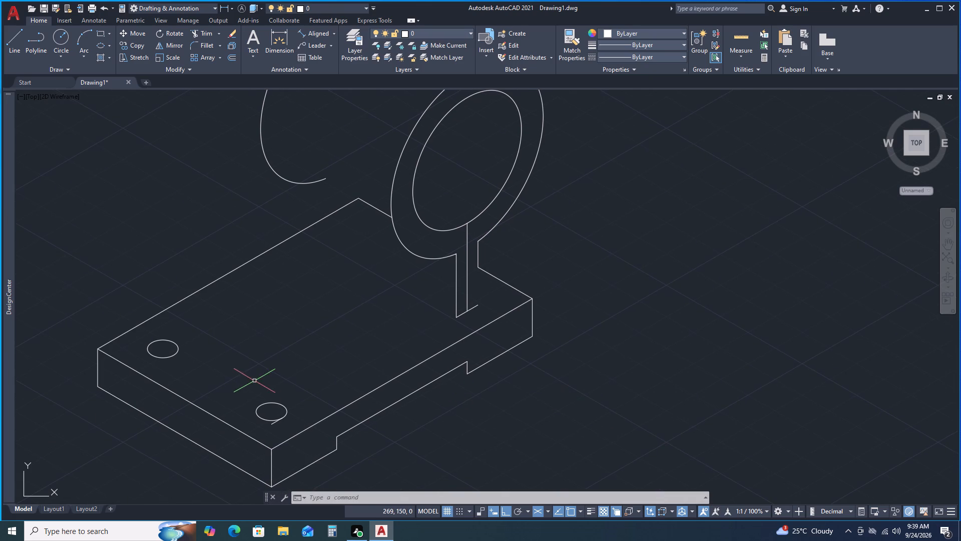
scroll(287, 420, up, 2)
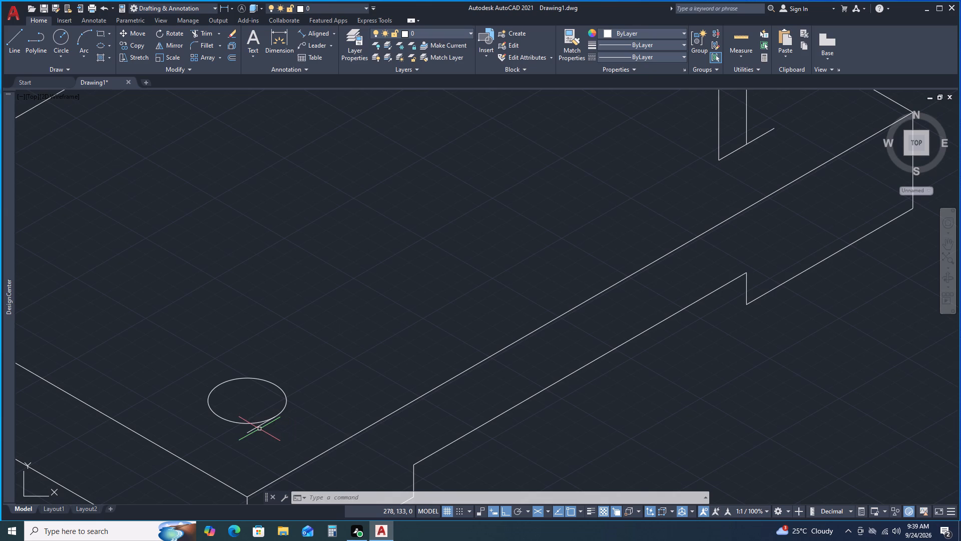
click(259, 429)
click(254, 429)
key(Delete)
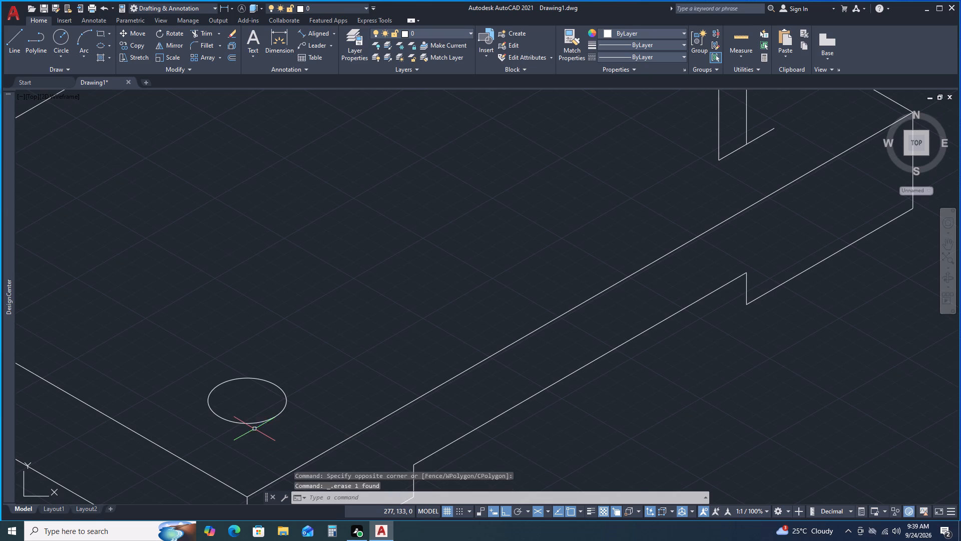
Copy the front 5 mm radius isocircle 90 mm from its centre along the block's long edge, toward the ring's stem.
click(293, 417)
click(236, 375)
right_click(236, 375)
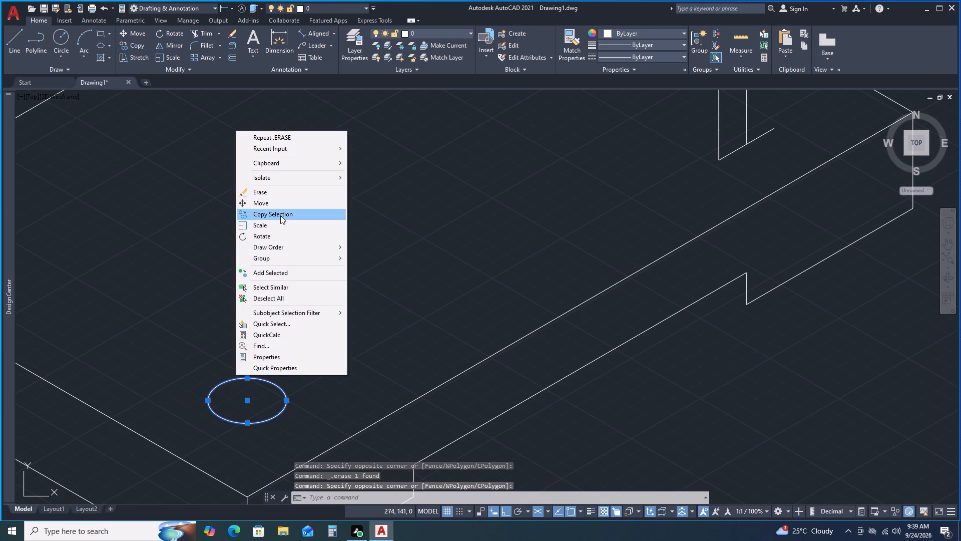
click(280, 215)
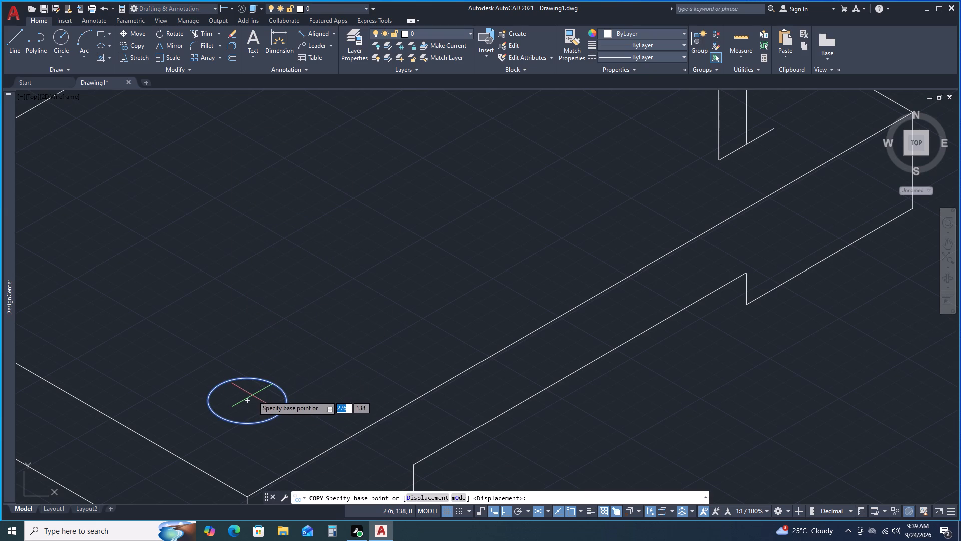
click(248, 400)
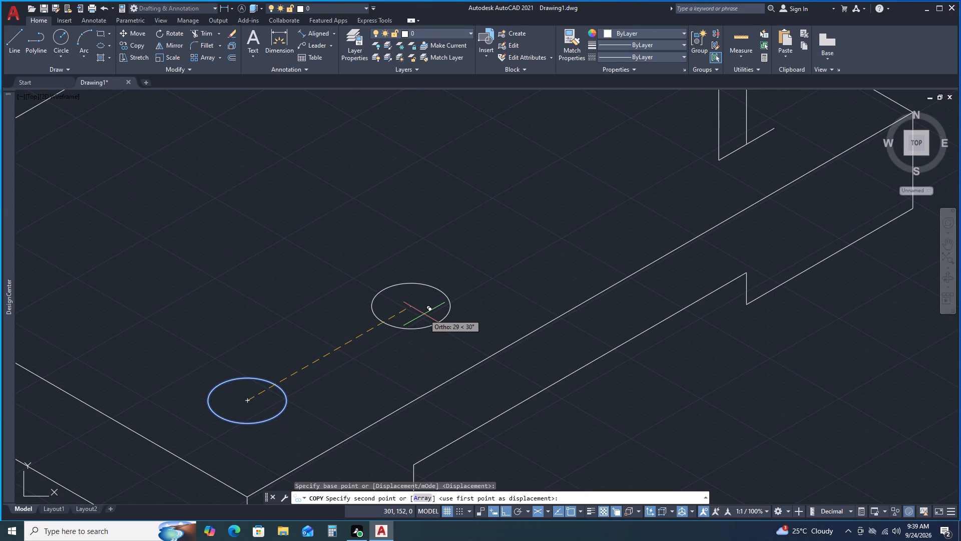
text(90)
key(Return)
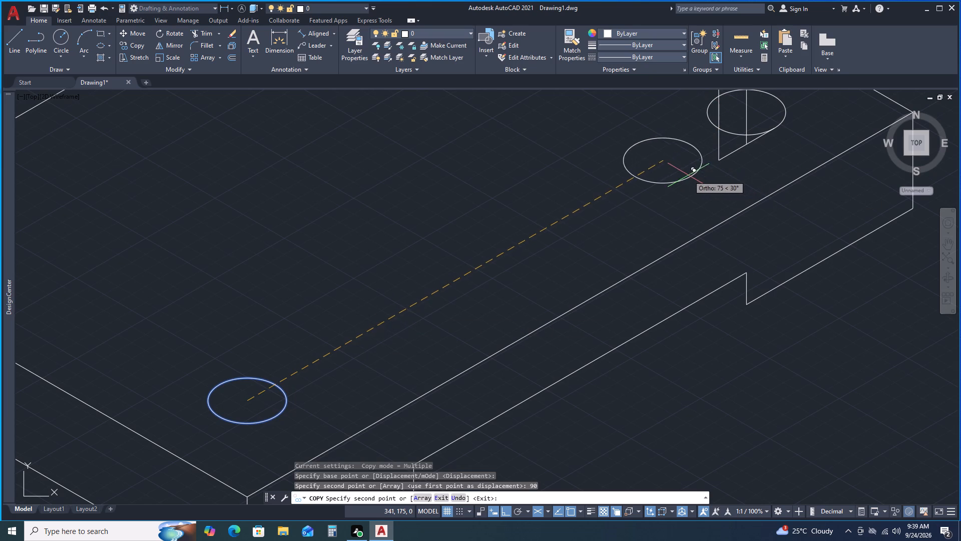
middle_drag(688, 175, 484, 285)
scroll(483, 285, down, 1)
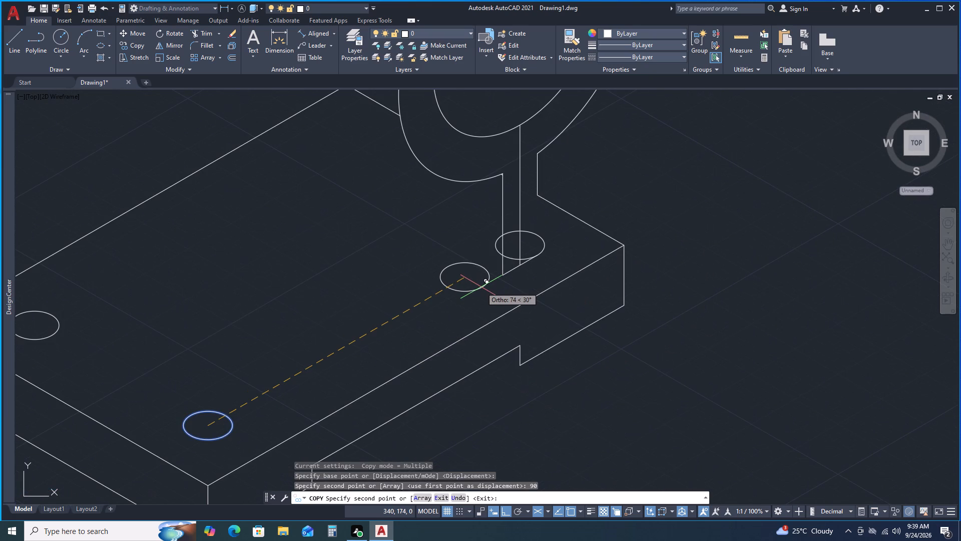
scroll(481, 287, down, 1)
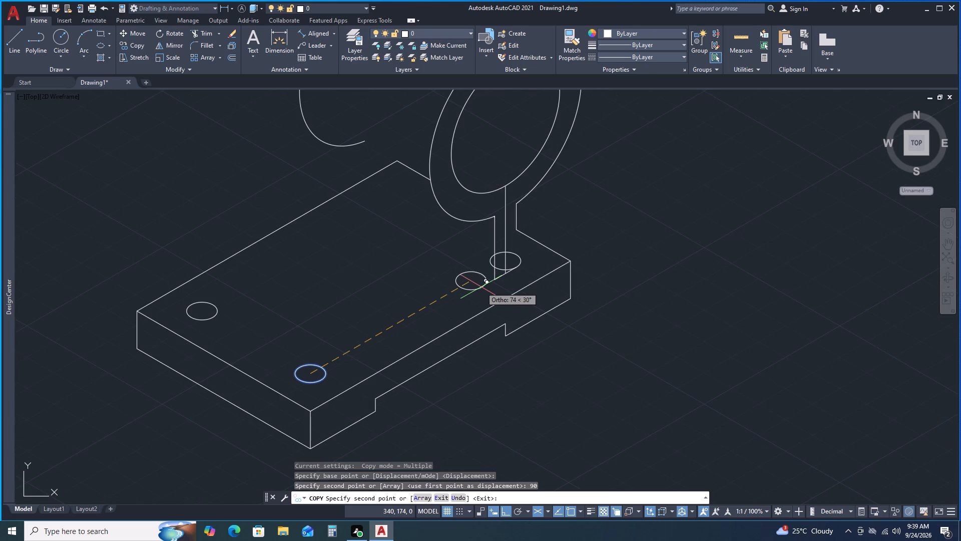
scroll(481, 287, down, 1)
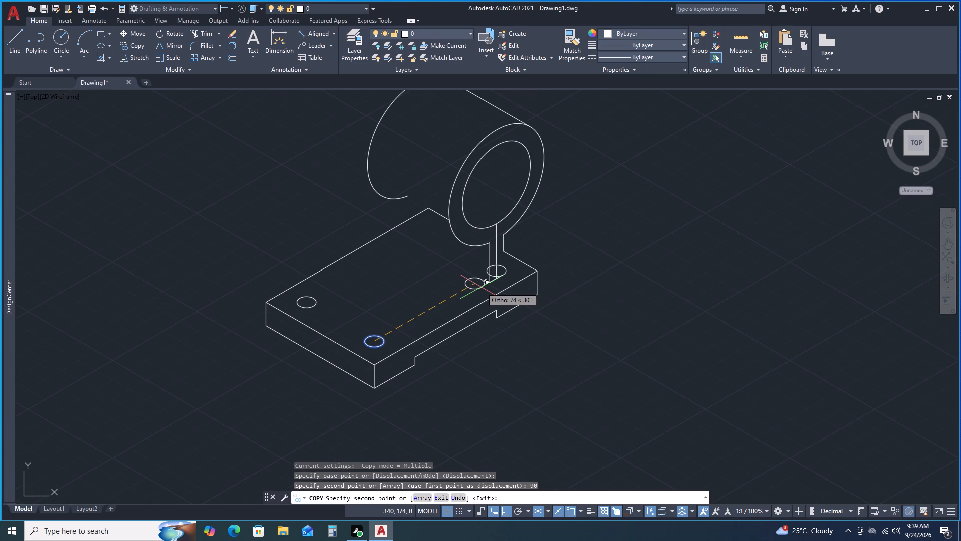
key(Escape)
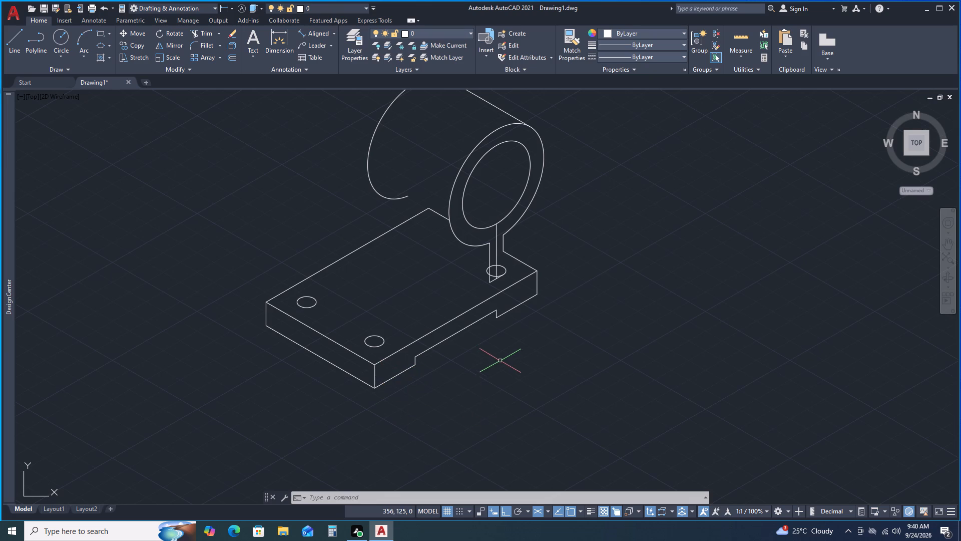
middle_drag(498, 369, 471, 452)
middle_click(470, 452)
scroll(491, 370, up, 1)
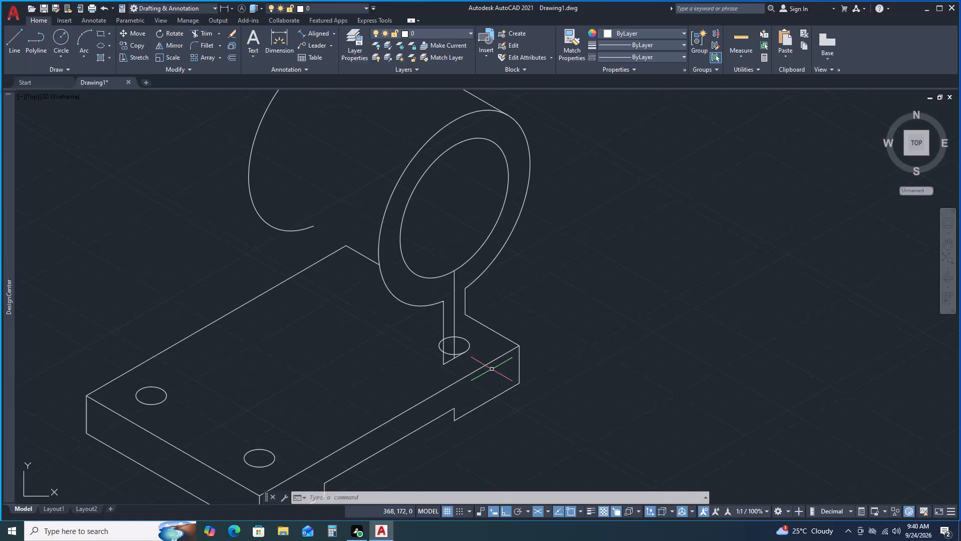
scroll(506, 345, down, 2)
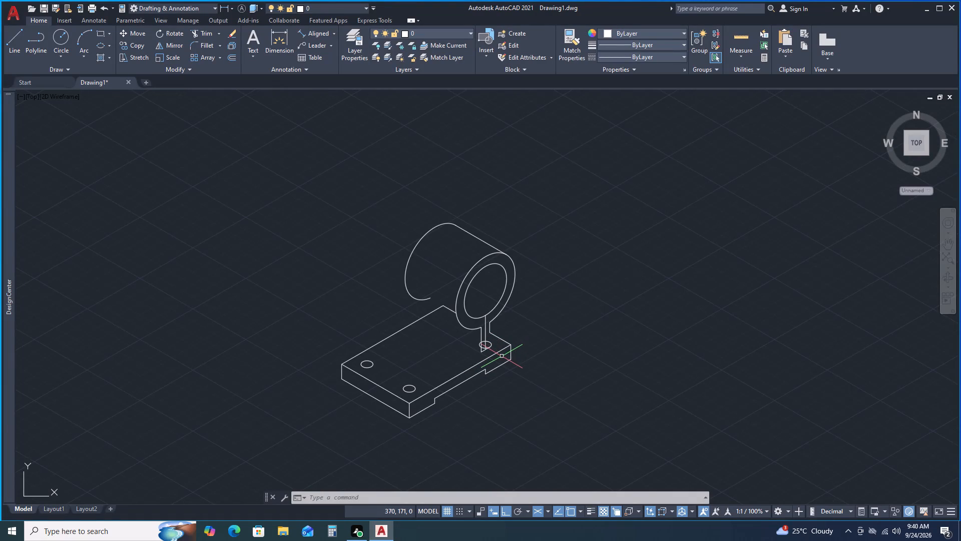
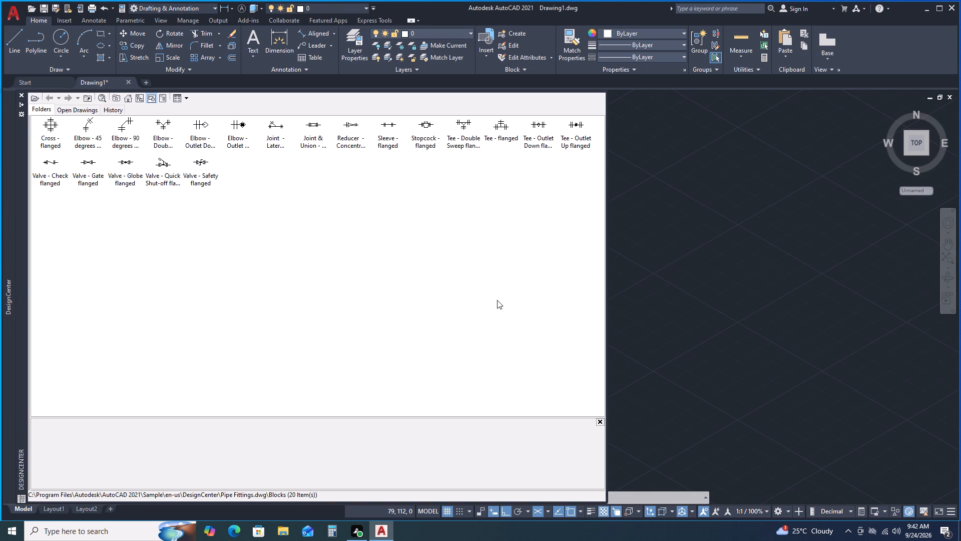
Examine how the cylinder, its stem and the copied hole sit on the block.
click(625, 251)
click(652, 257)
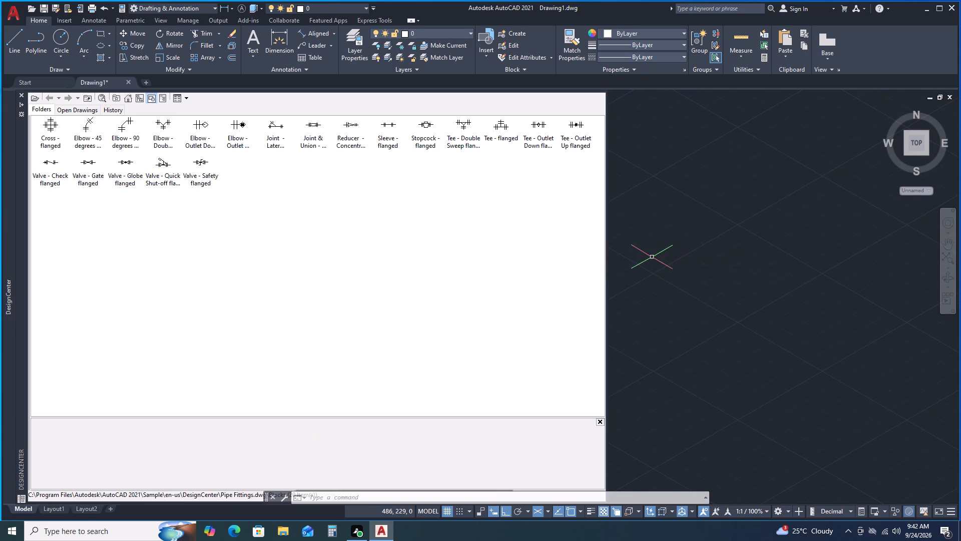
click(709, 197)
scroll(672, 219, down, 1)
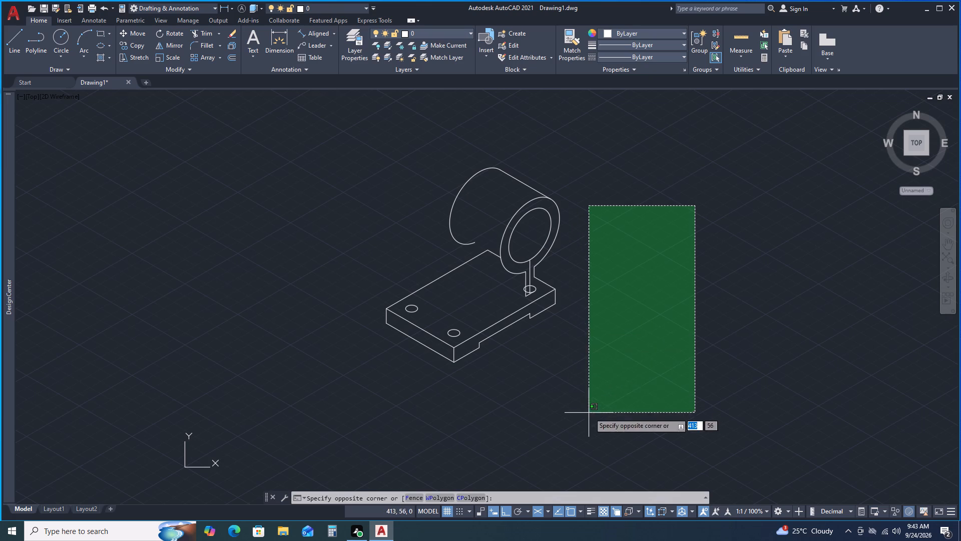
click(656, 262)
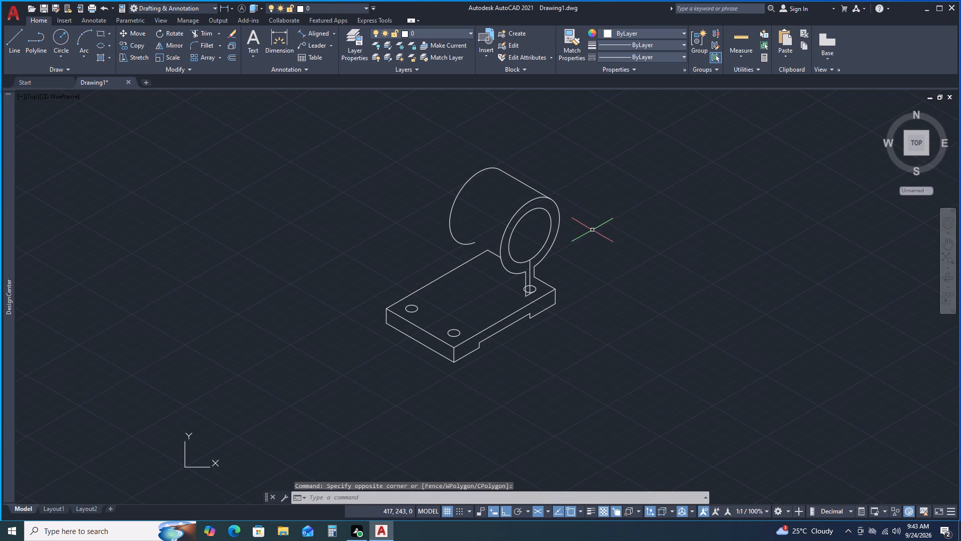
scroll(592, 230, up, 1)
middle_drag(589, 283, 613, 314)
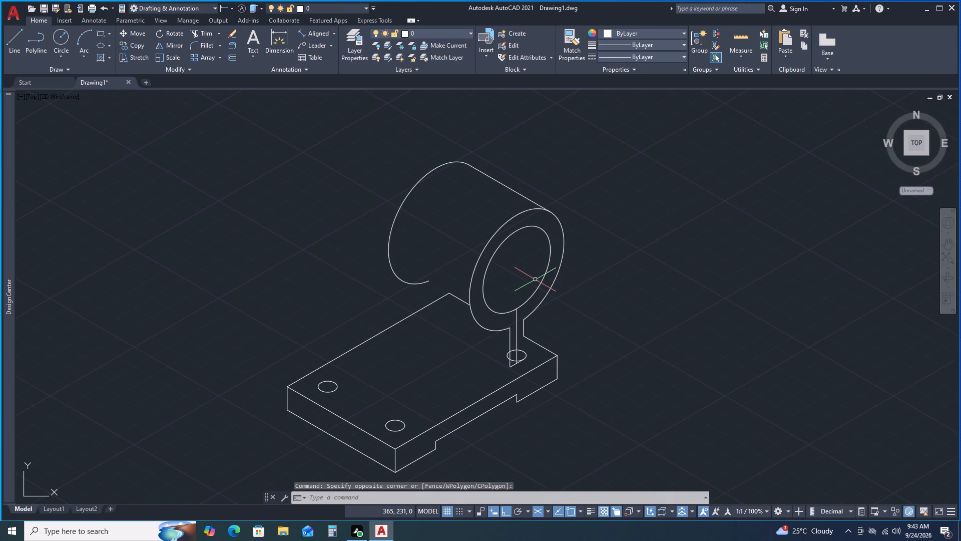
scroll(535, 280, up, 1)
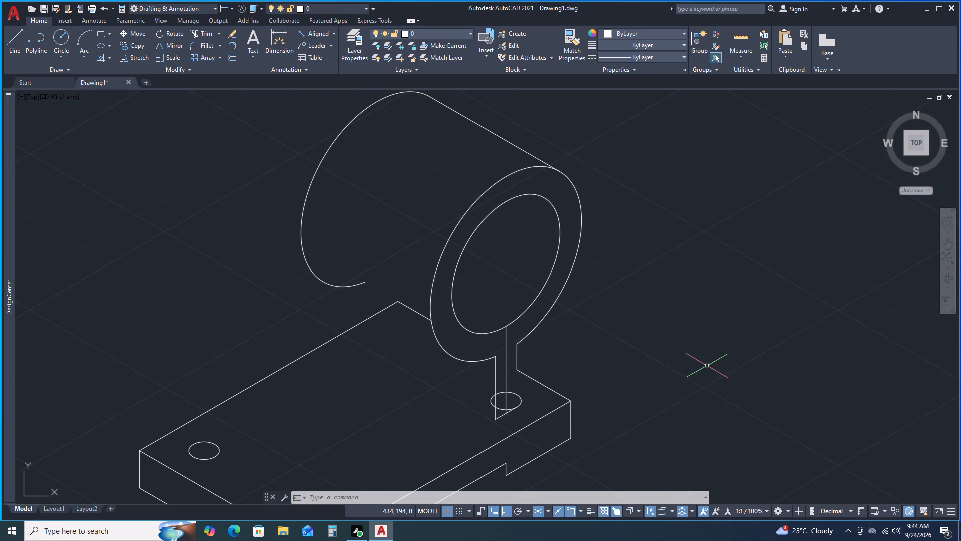
scroll(707, 363, down, 1)
scroll(593, 346, up, 1)
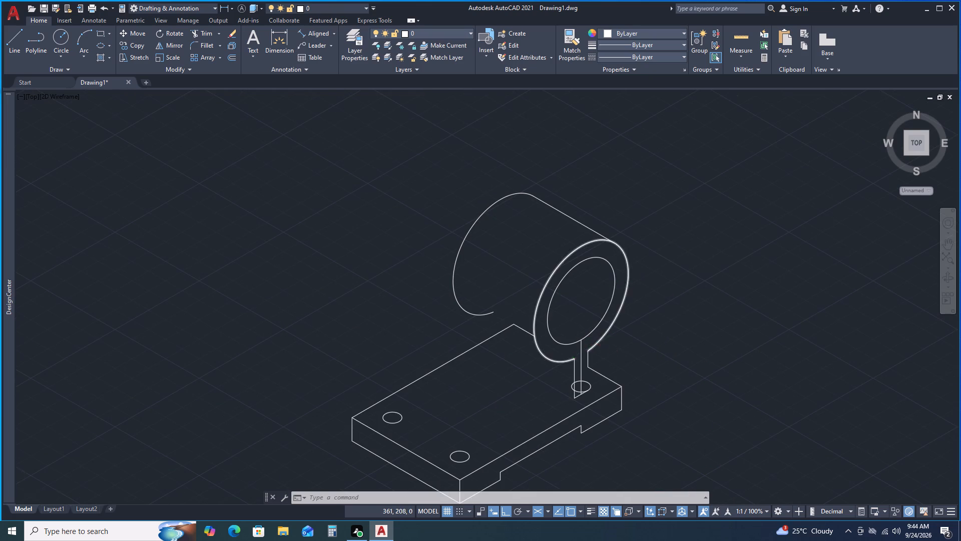
middle_drag(665, 372, 608, 334)
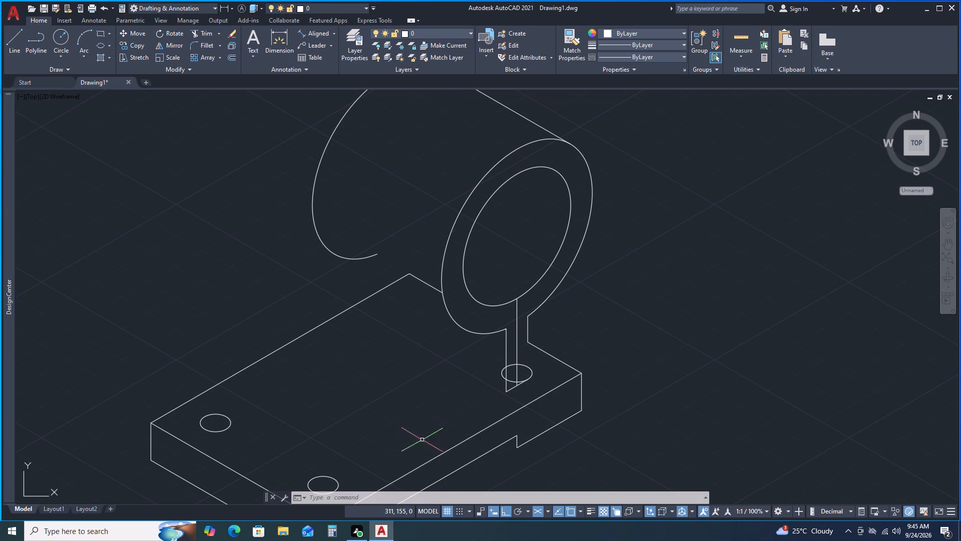
scroll(457, 428, down, 1)
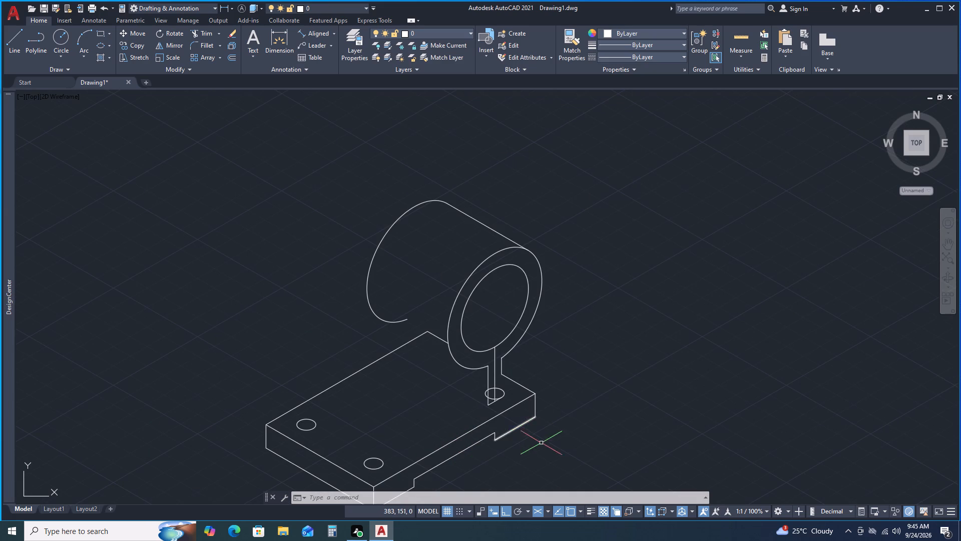
middle_drag(529, 462, 478, 439)
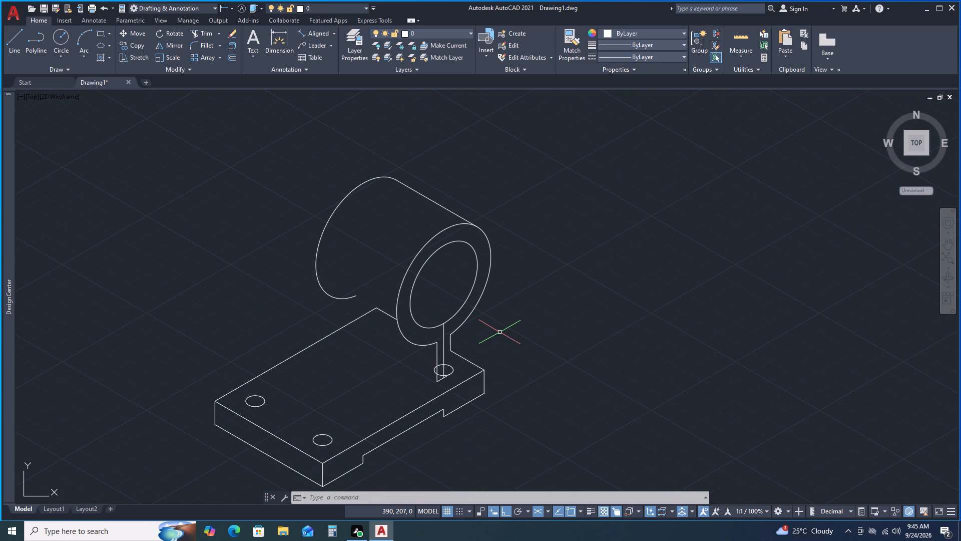
Erase the cylinder, its front ring, all stem lines and the copied hole beneath it, leaving the notched block and its two front holes.
scroll(500, 332, up, 1)
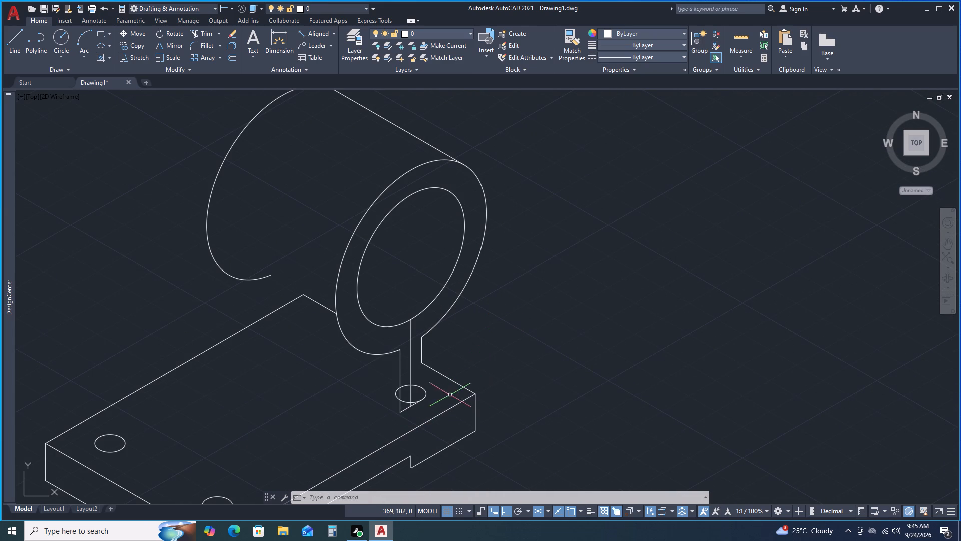
click(427, 404)
click(384, 371)
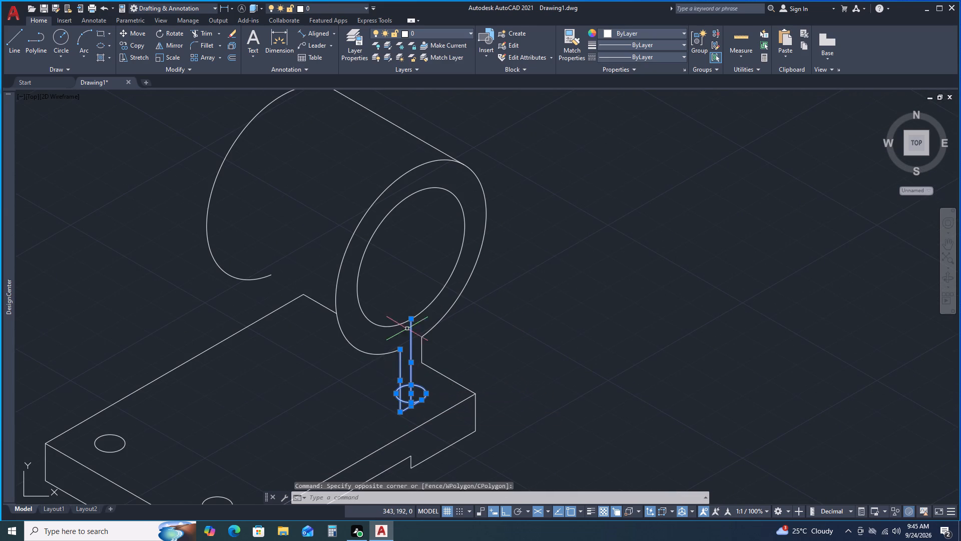
drag(493, 277, 485, 266)
click(212, 138)
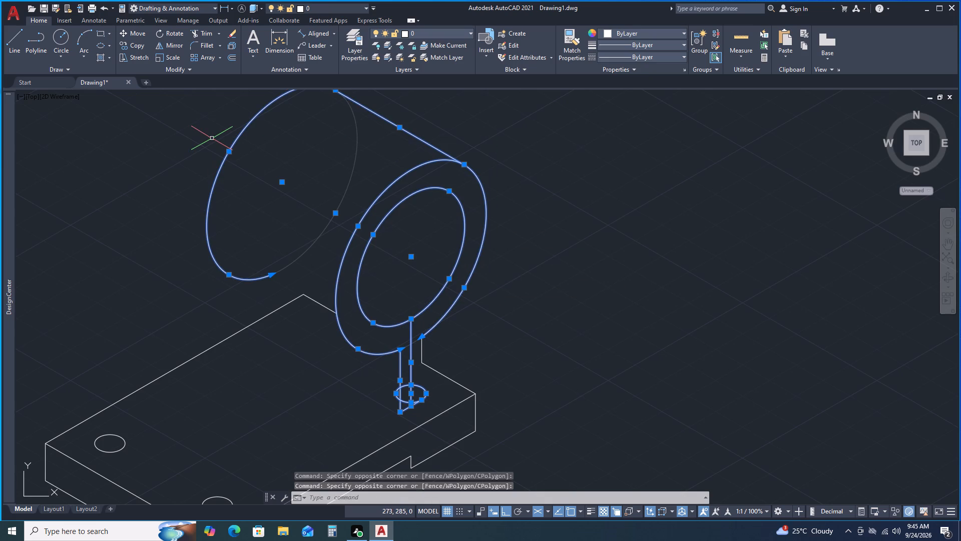
key(Delete)
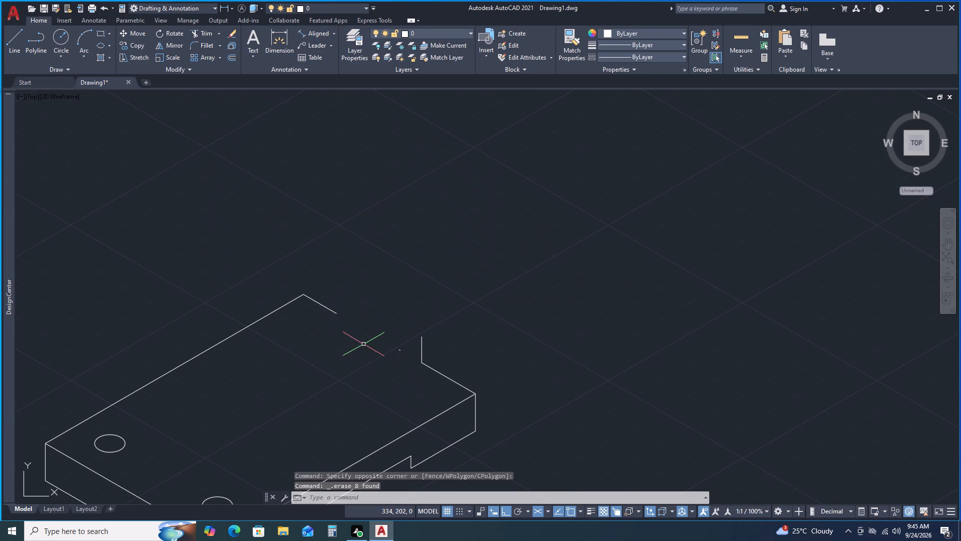
scroll(430, 385, up, 1)
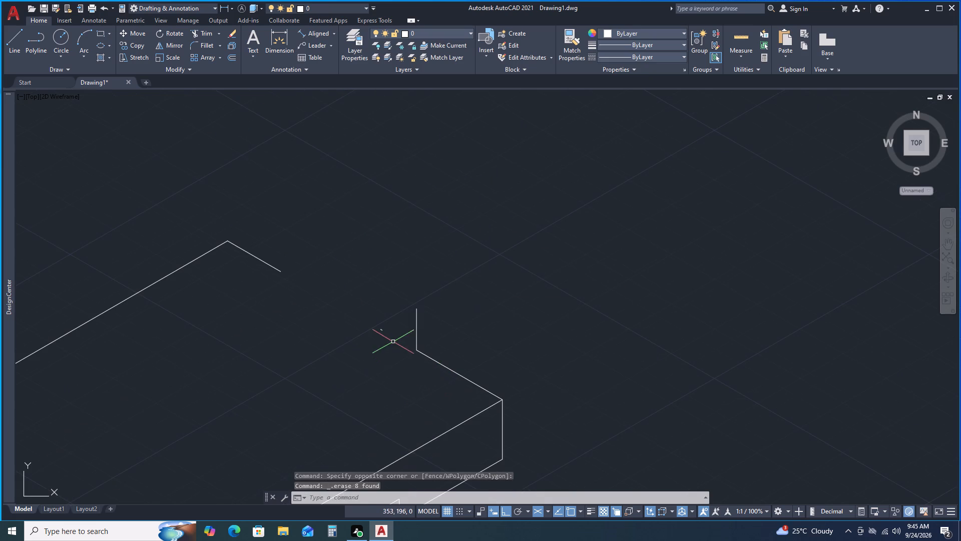
click(393, 342)
click(356, 286)
key(Delete)
click(447, 325)
click(403, 300)
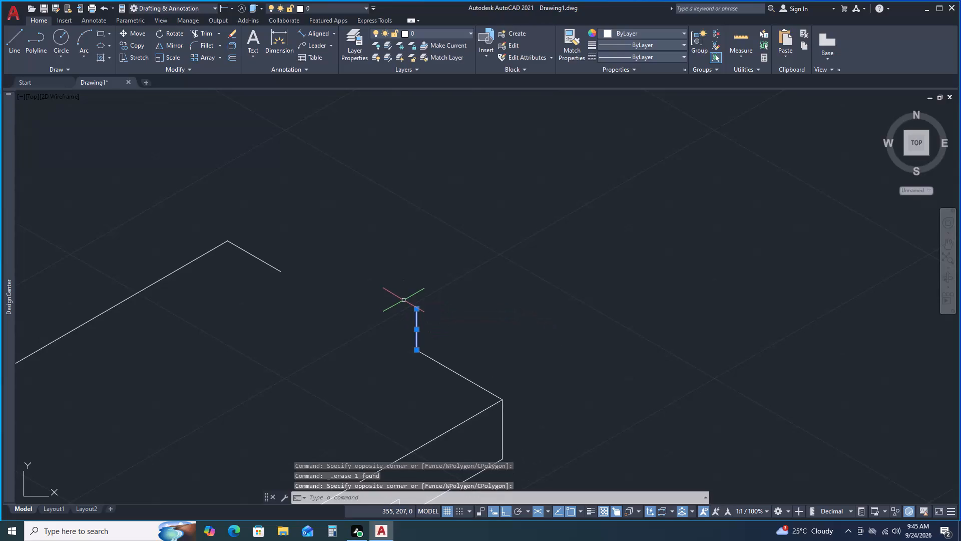
key(Delete)
Draw a line closing the gap in the block's far short top edge.
scroll(403, 300, down, 1)
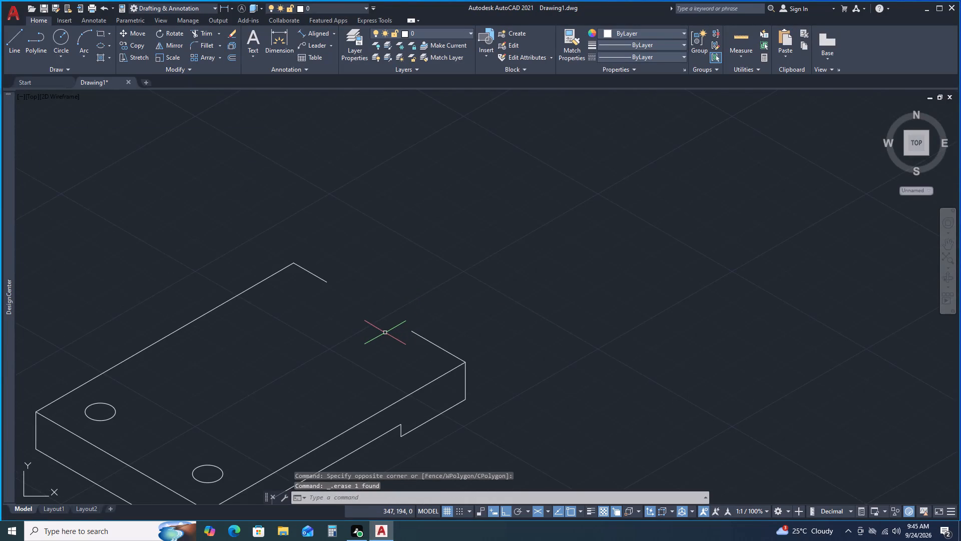
middle_drag(384, 333, 369, 282)
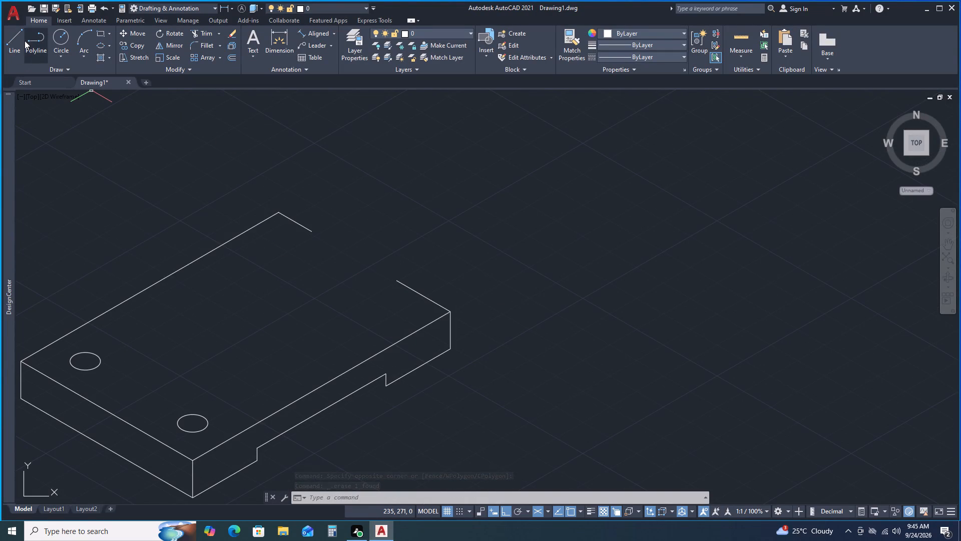
click(24, 40)
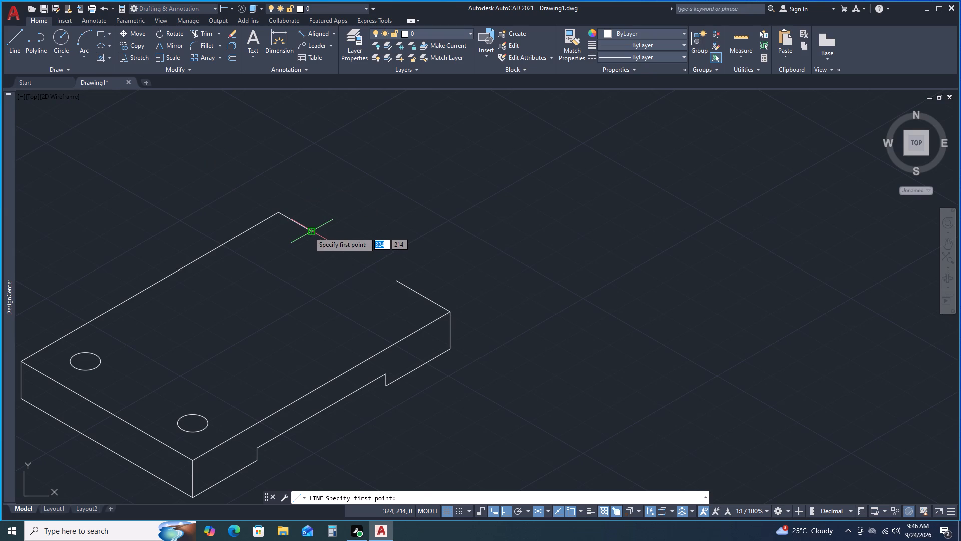
click(309, 232)
click(399, 278)
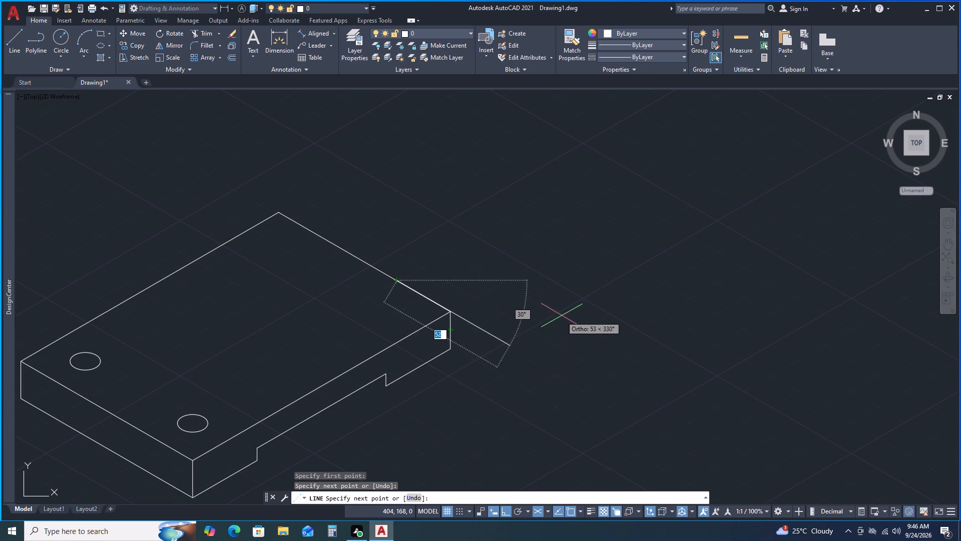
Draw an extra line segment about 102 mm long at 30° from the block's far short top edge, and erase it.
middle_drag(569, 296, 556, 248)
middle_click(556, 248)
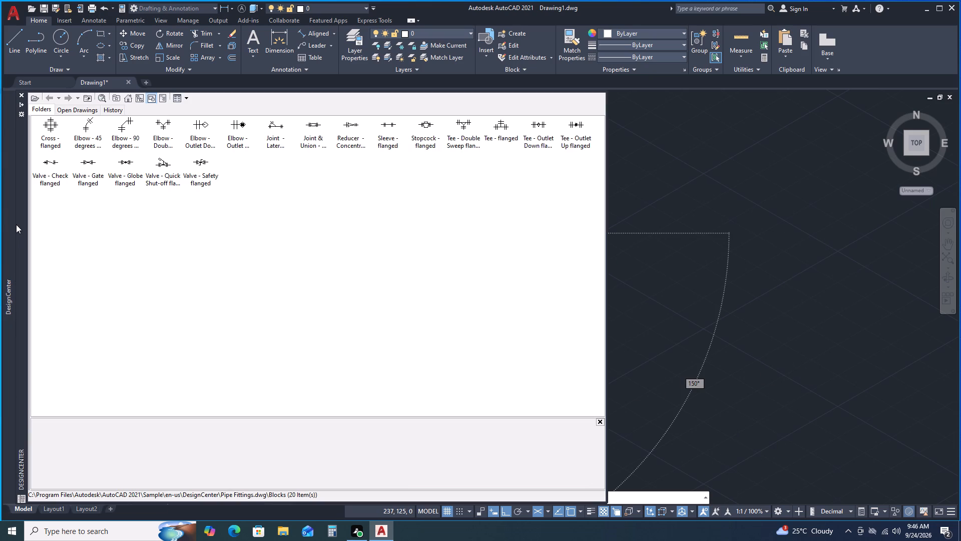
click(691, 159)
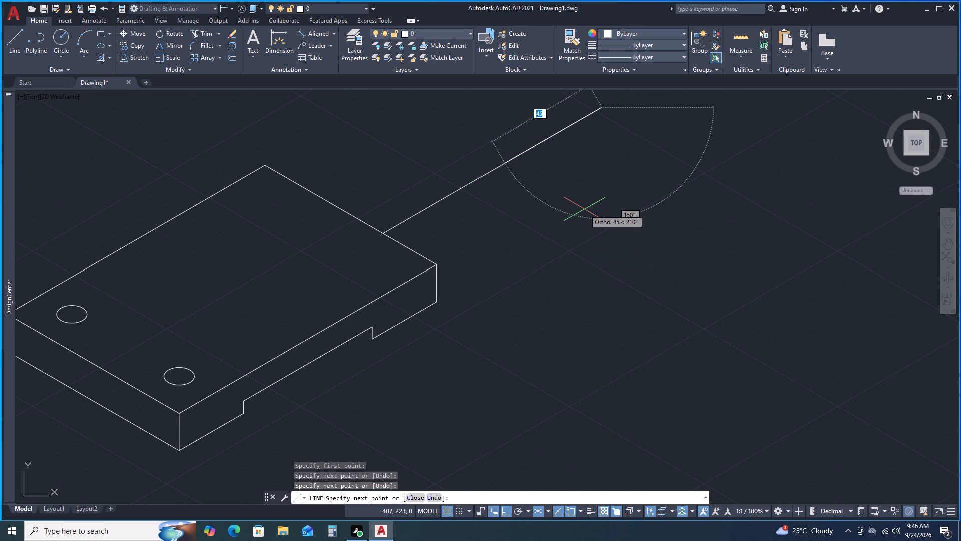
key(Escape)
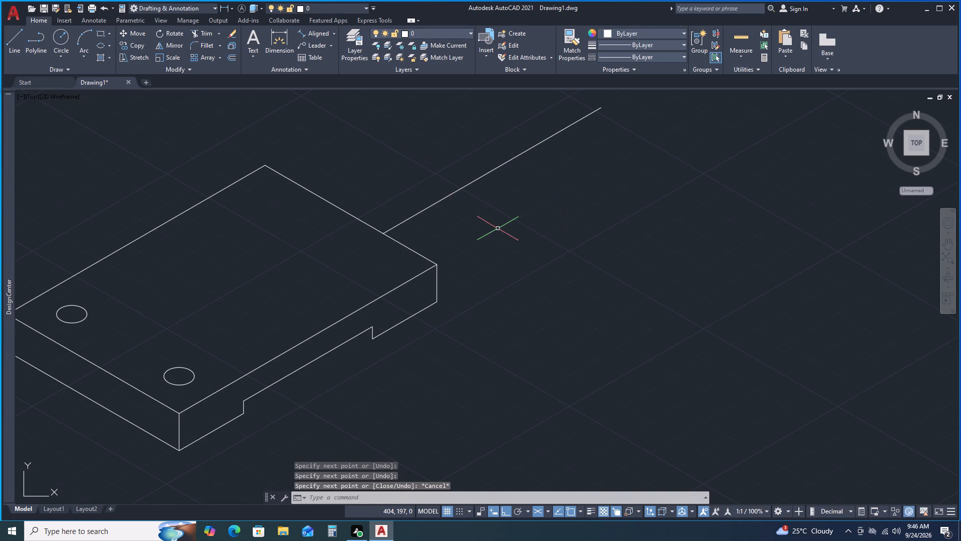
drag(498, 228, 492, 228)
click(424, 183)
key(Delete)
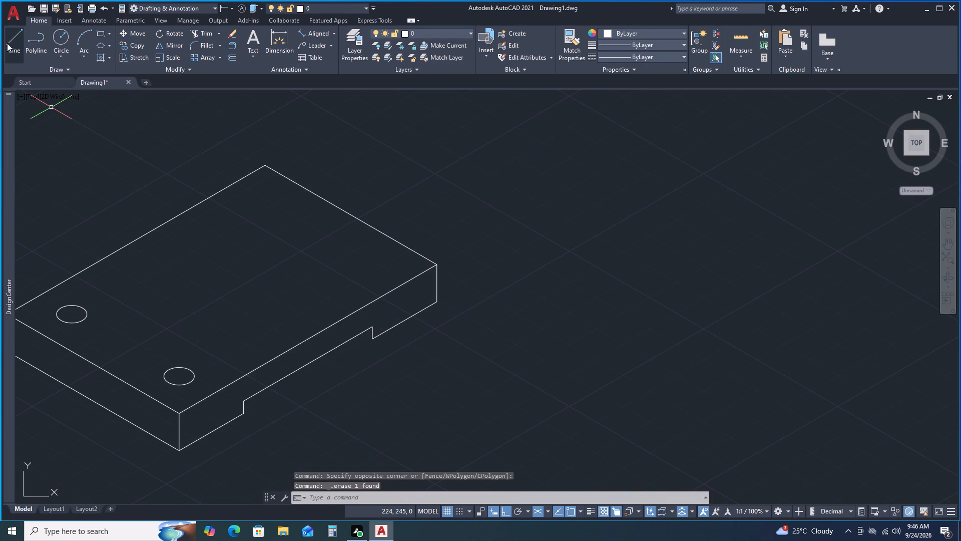
Check the length of the block's long top edge beside the notched face using an aligned dimension, without placing it.
click(9, 44)
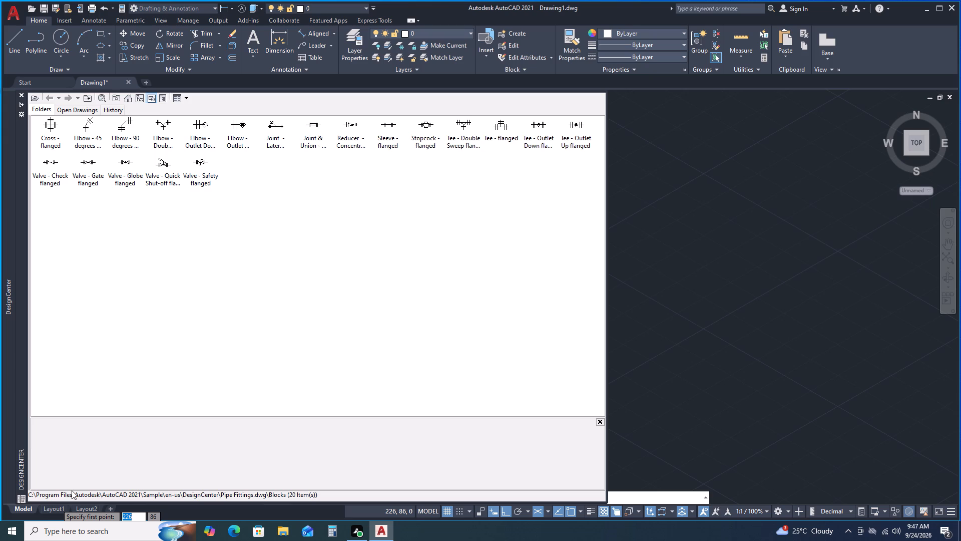
click(695, 179)
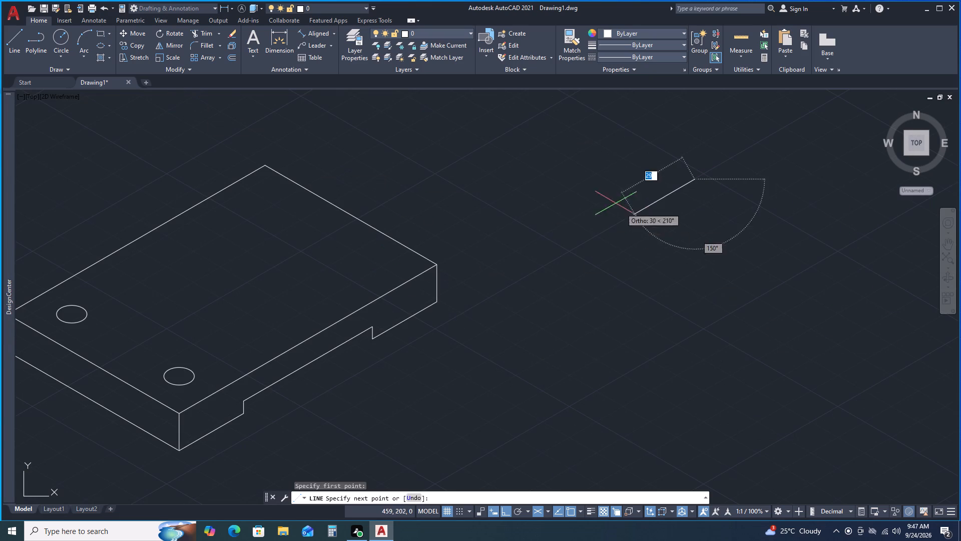
click(317, 36)
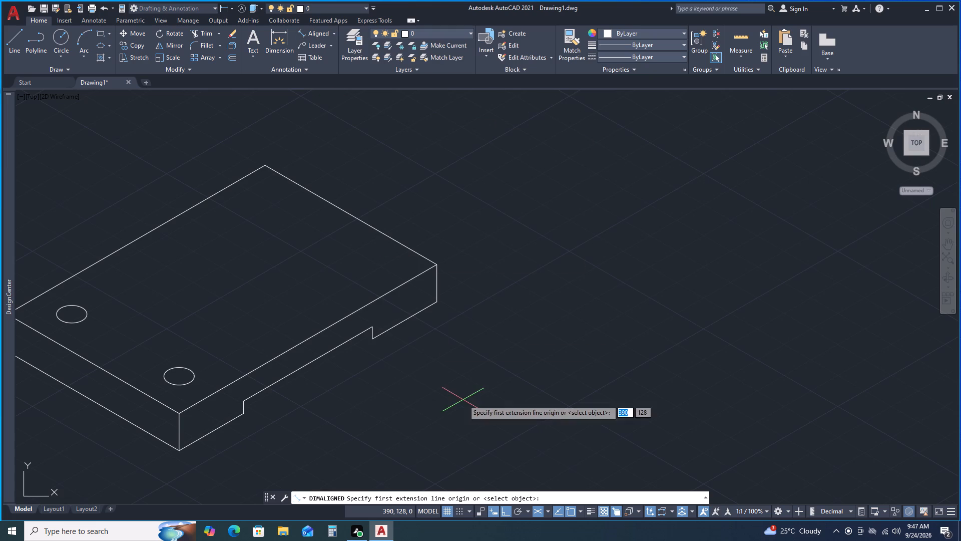
middle_drag(463, 400, 467, 355)
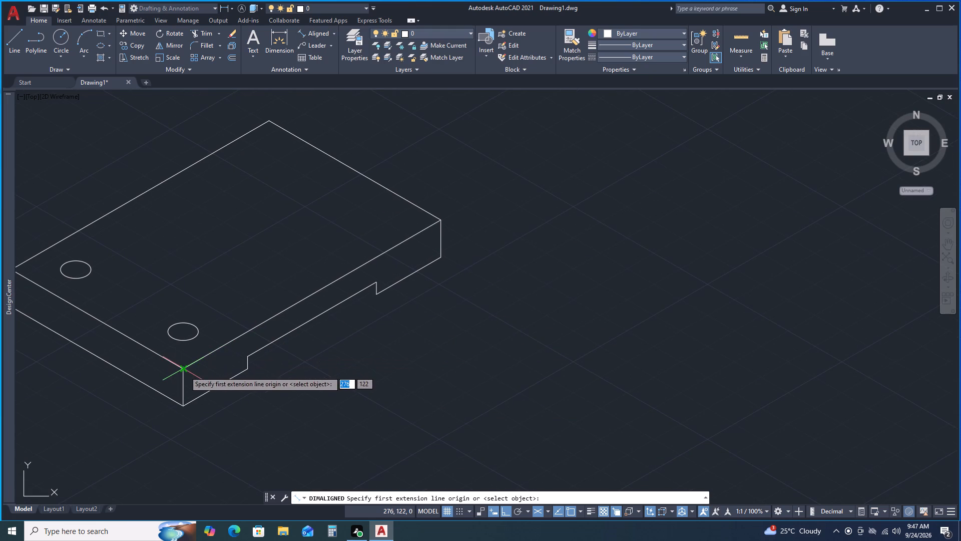
click(185, 371)
click(440, 222)
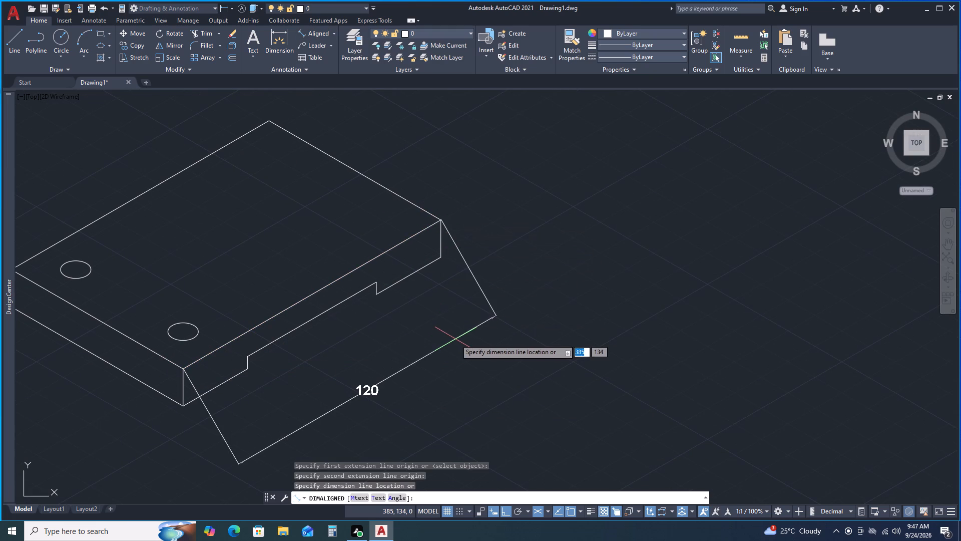
key(Escape)
Check the lengths of the notch's upper edge and the bottom edge between notch and front corner using aligned dimensions, without placing them.
key(space)
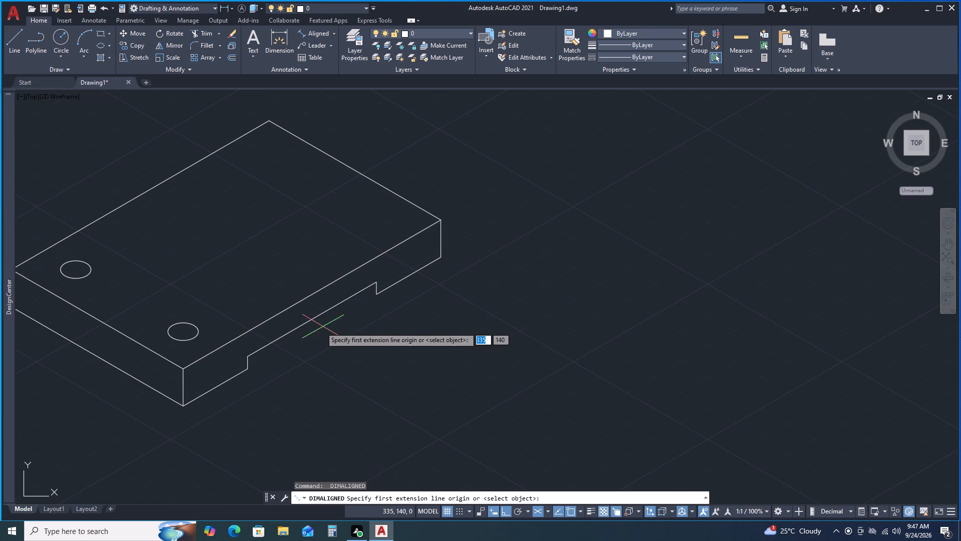
key(space)
click(298, 327)
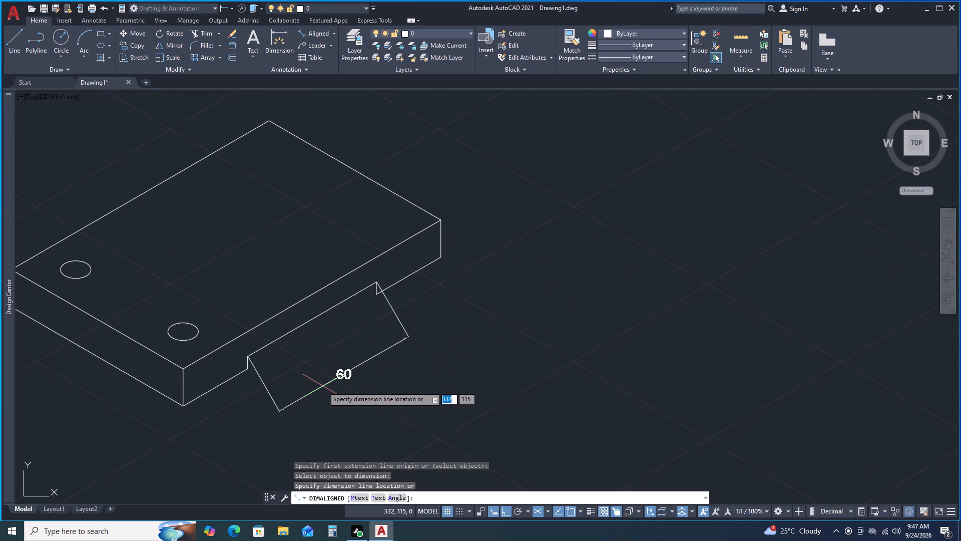
key(space)
key(space)
click(227, 381)
key(space)
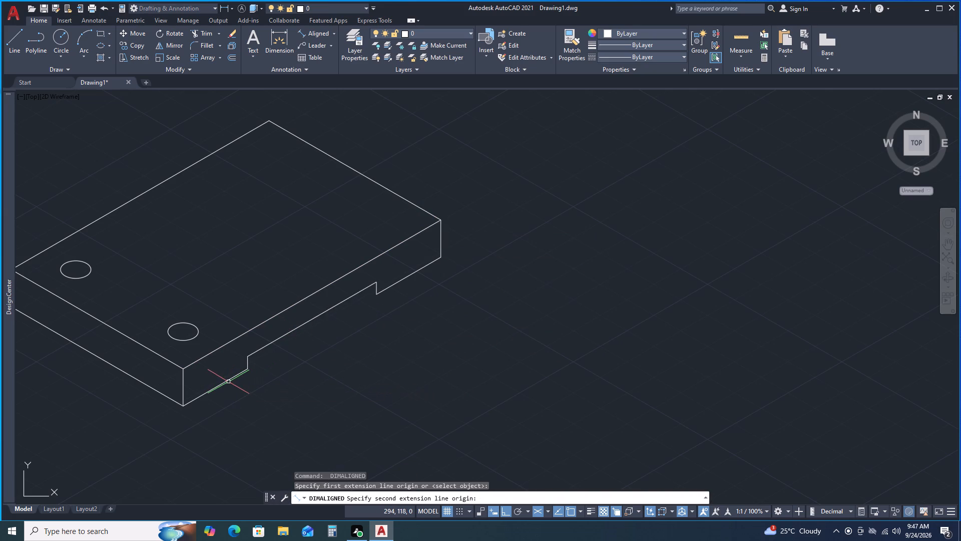
key(space)
key(space)
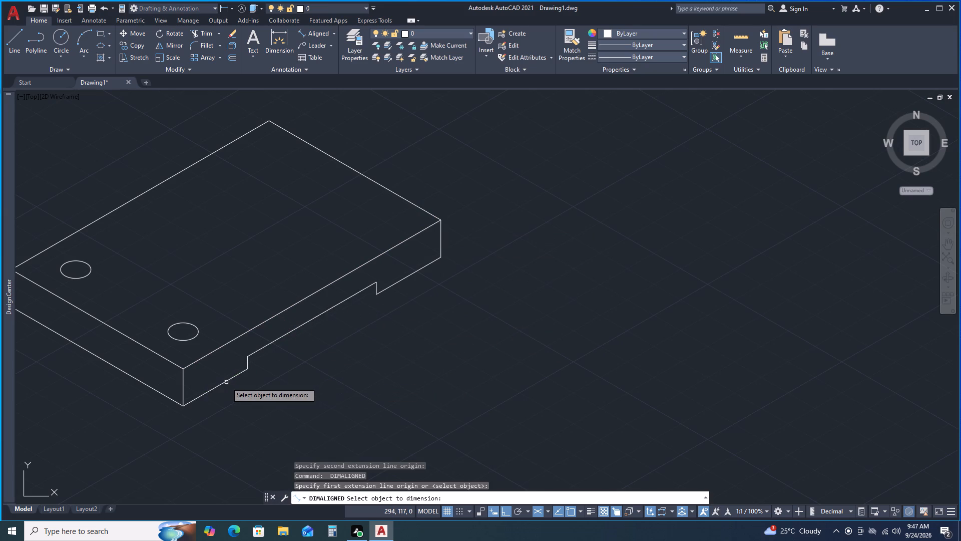
click(225, 382)
key(space)
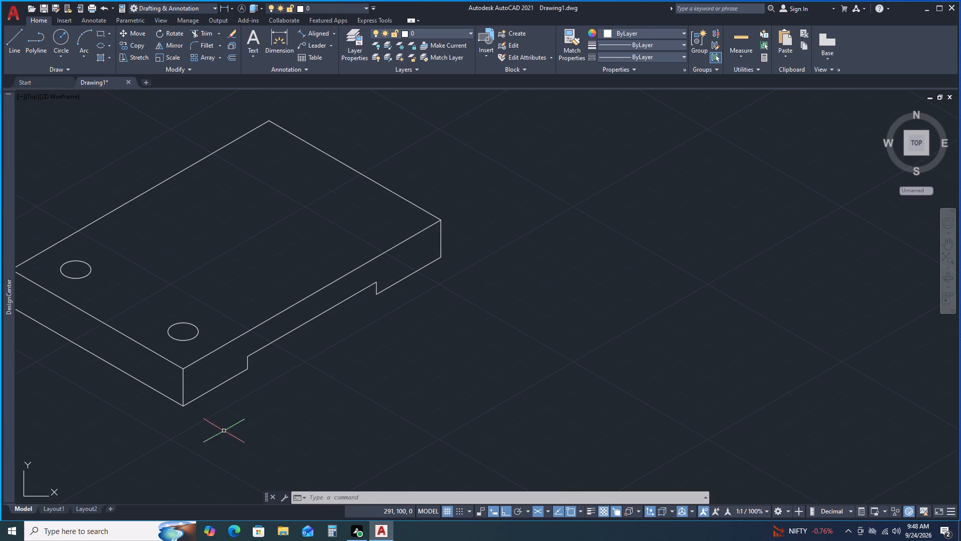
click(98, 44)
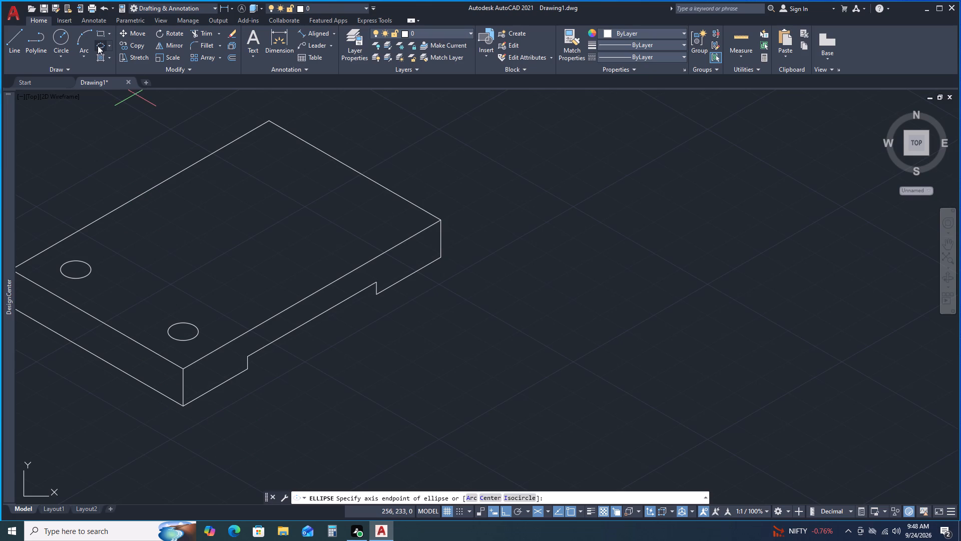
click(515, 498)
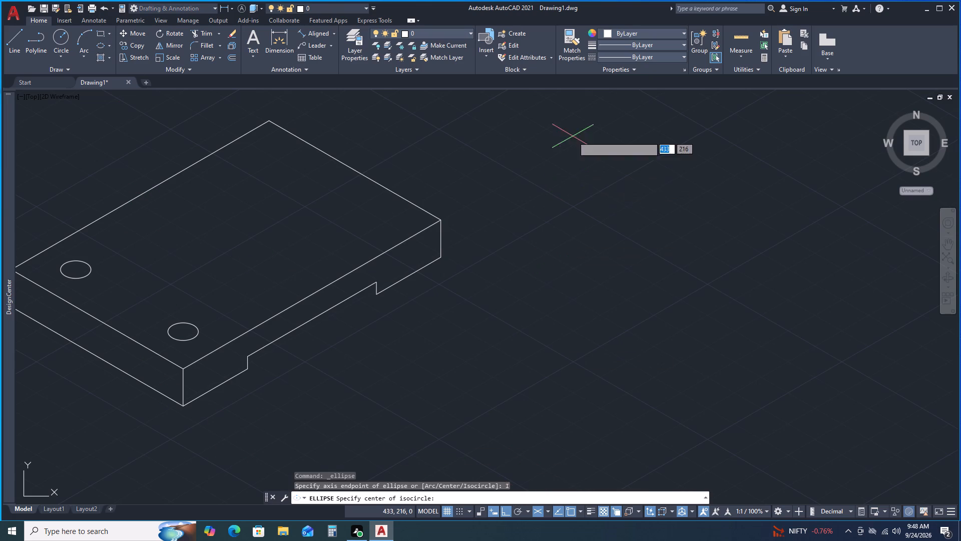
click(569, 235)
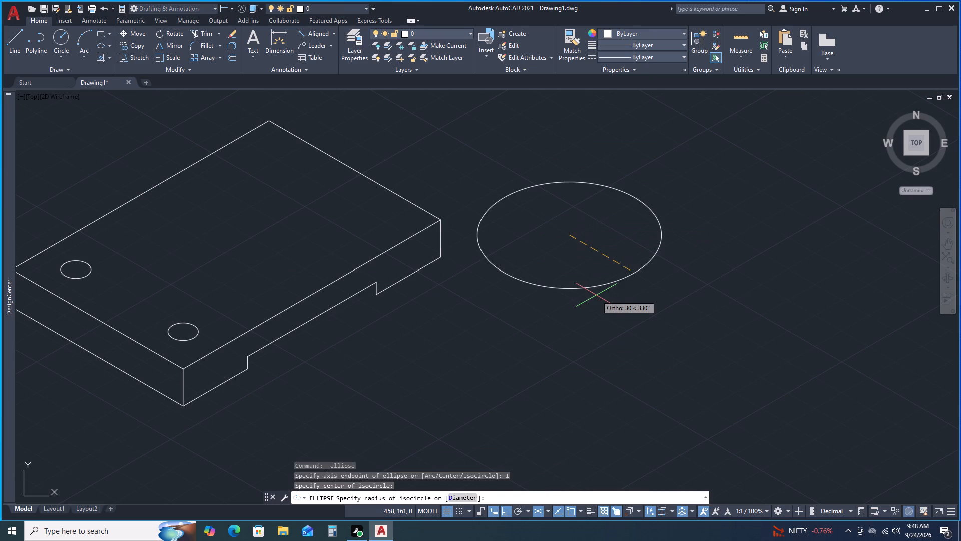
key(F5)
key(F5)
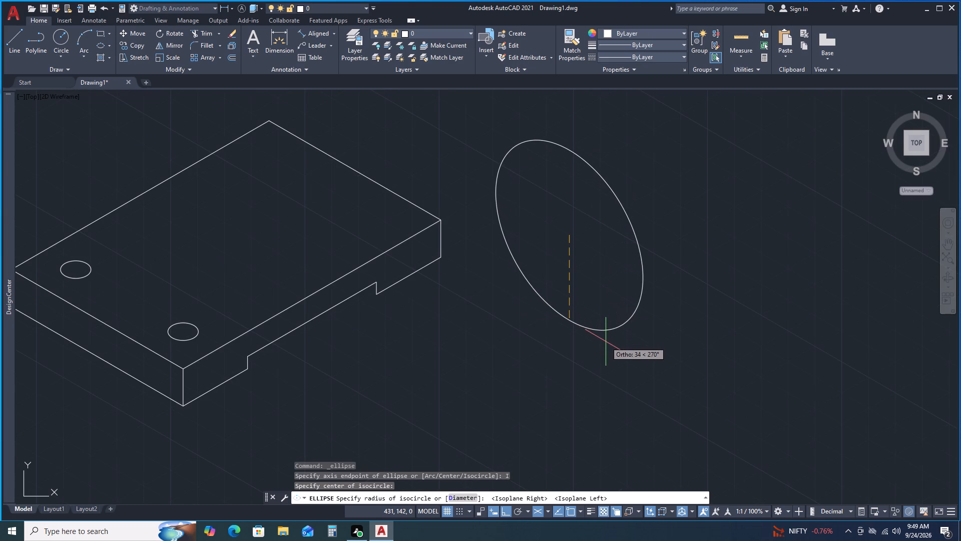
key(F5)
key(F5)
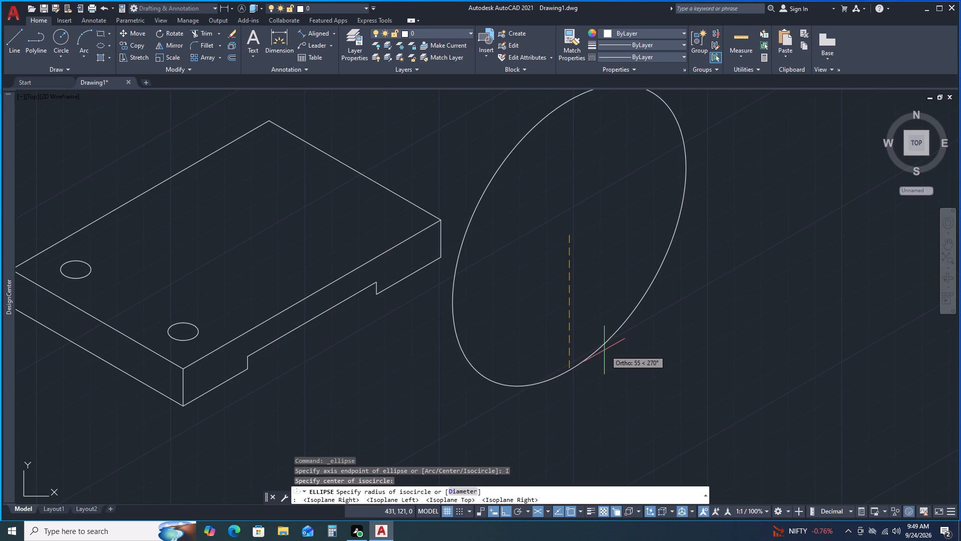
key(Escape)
Draw a 60 mm line straight up, tracking its start 30 mm along the notched side's top edge from the far corner and 10 mm above.
scroll(517, 291, down, 2)
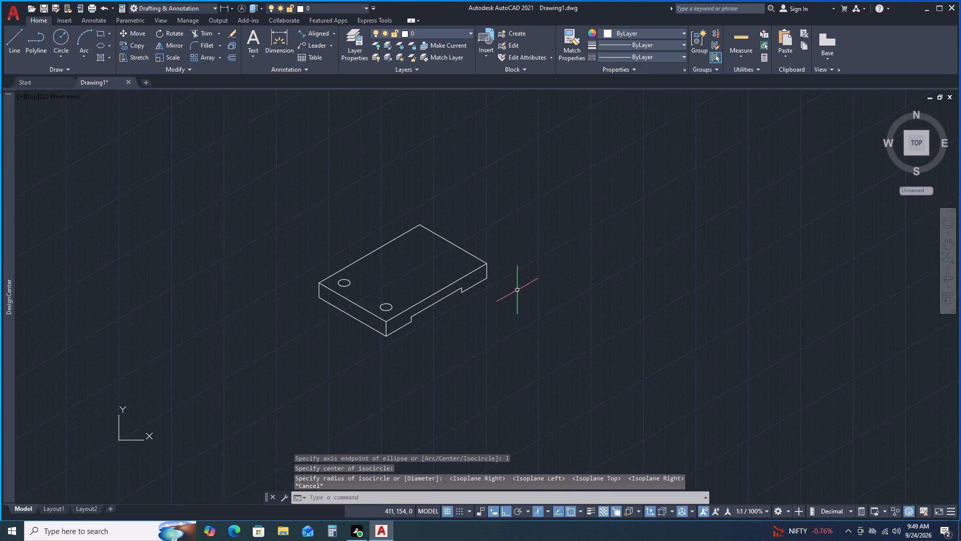
middle_drag(517, 290, 486, 355)
scroll(480, 353, up, 1)
middle_drag(480, 353, 498, 307)
middle_click(500, 307)
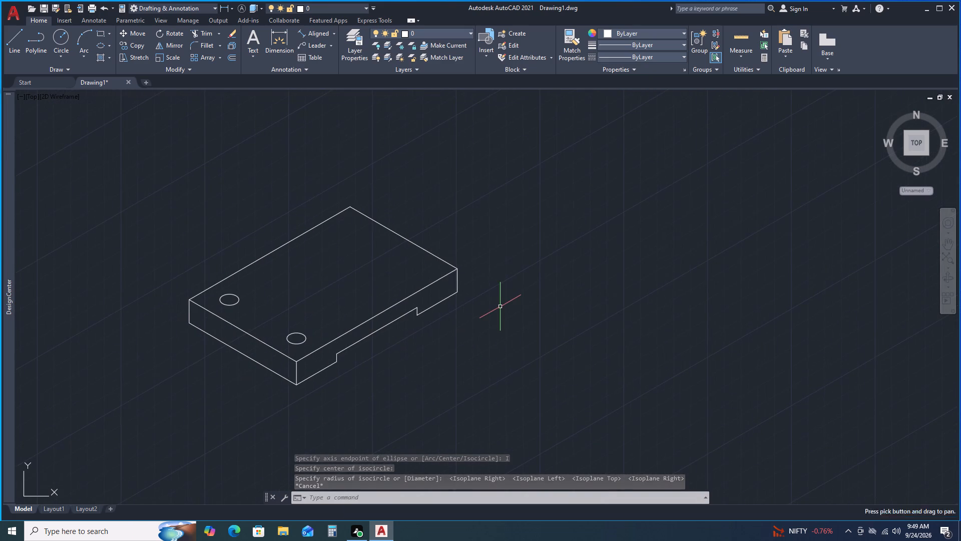
scroll(497, 307, up, 1)
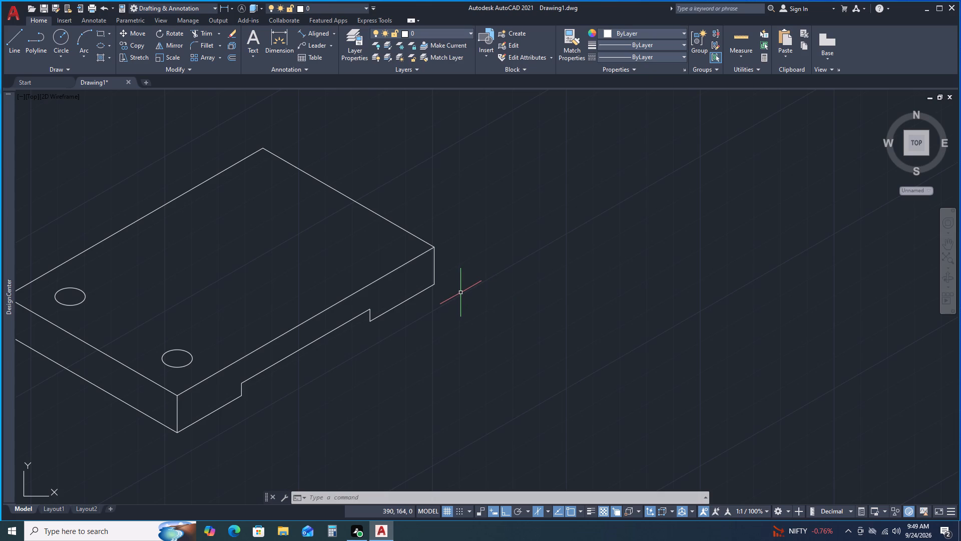
scroll(399, 331, up, 1)
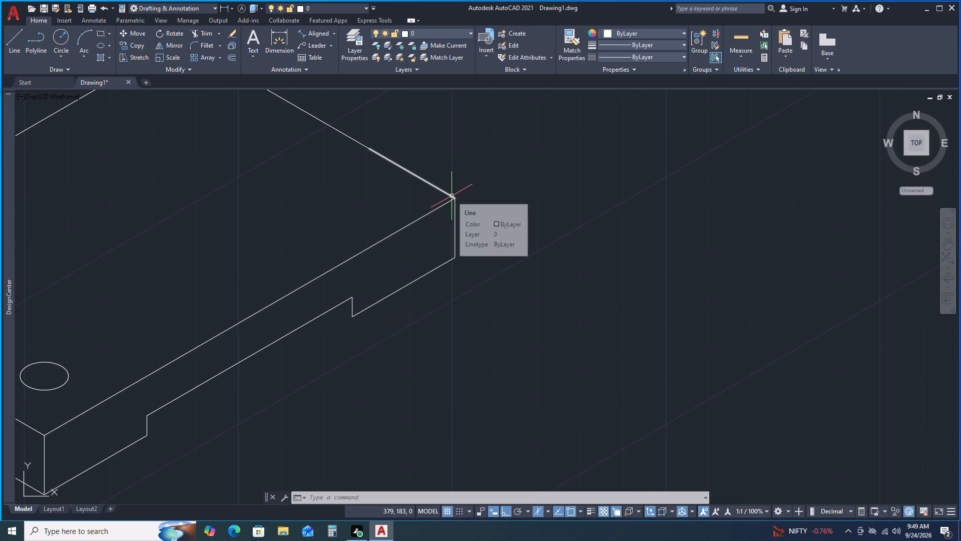
click(17, 35)
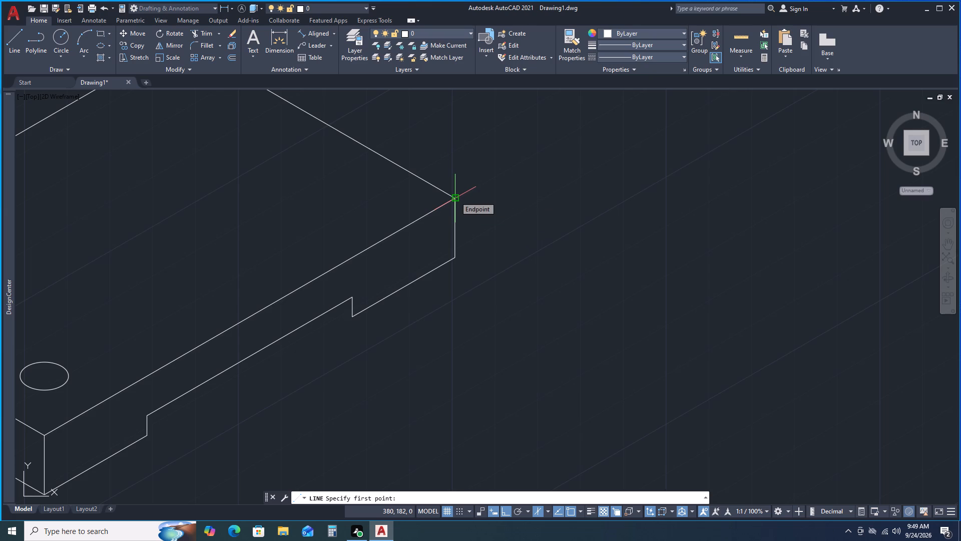
text(TK)
key(Return)
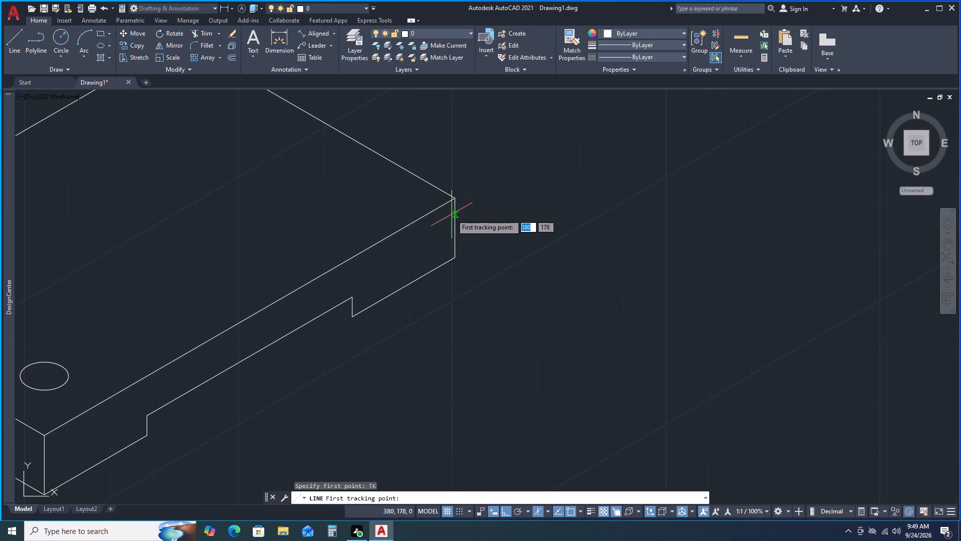
click(453, 197)
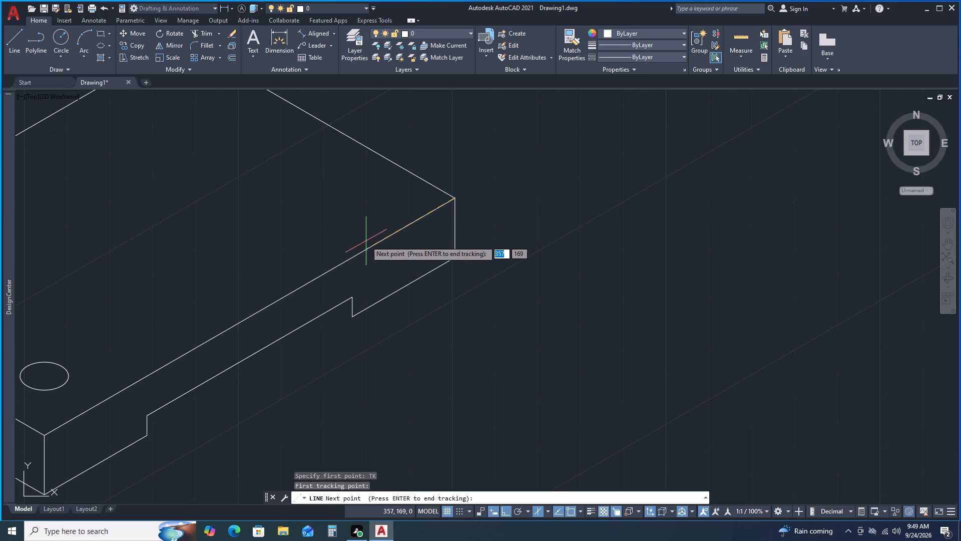
text(63)
key(3)
key(BackSpace)
key(BackSpace)
key(BackSpace)
text(30)
key(Return)
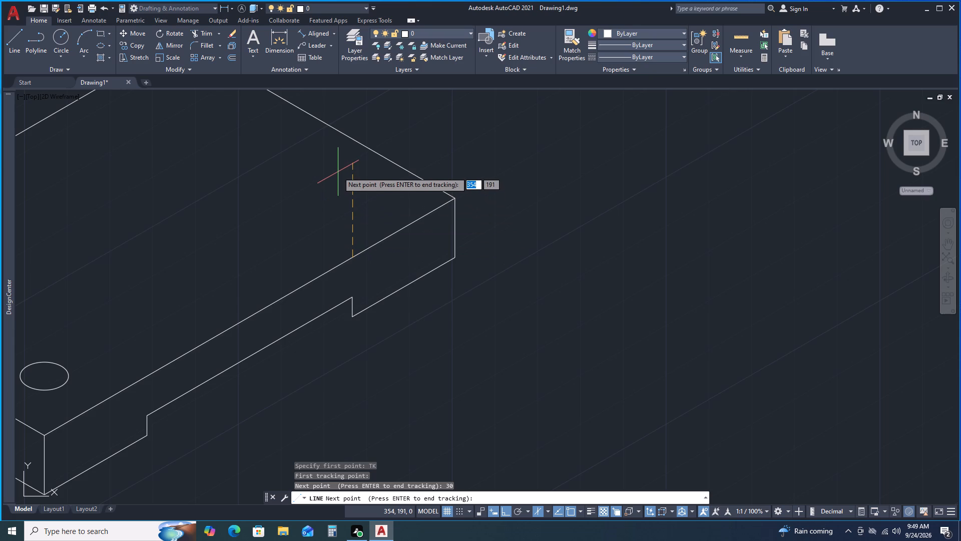
text(10)
key(Return)
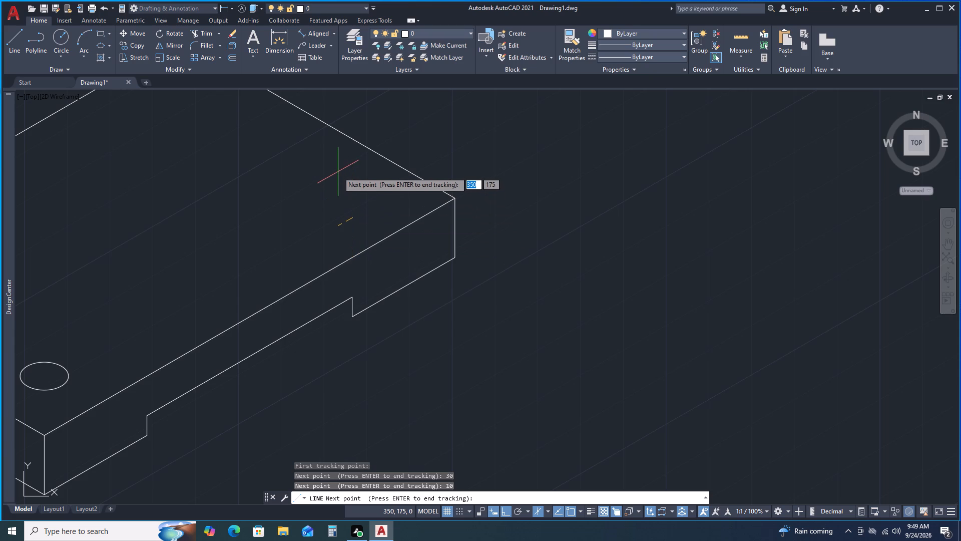
key(Return)
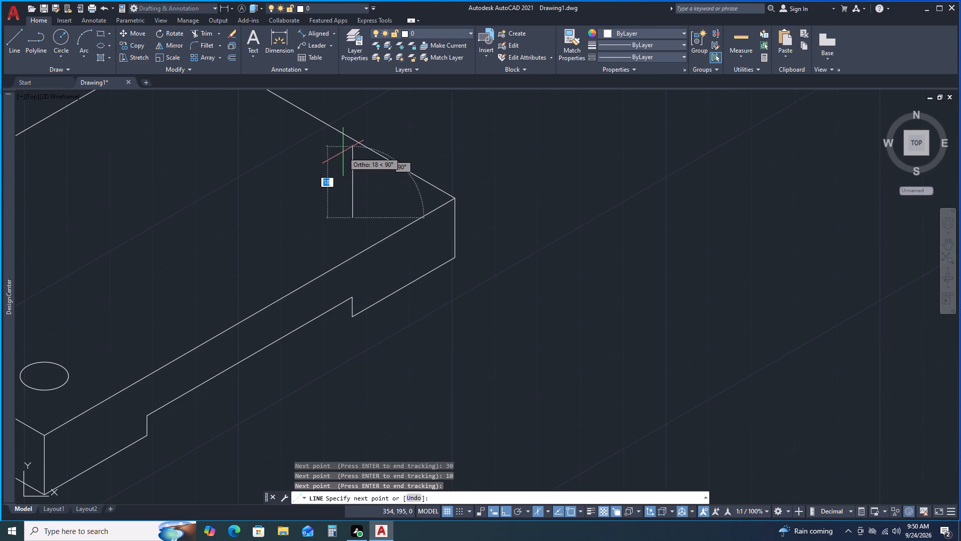
middle_drag(346, 149, 321, 240)
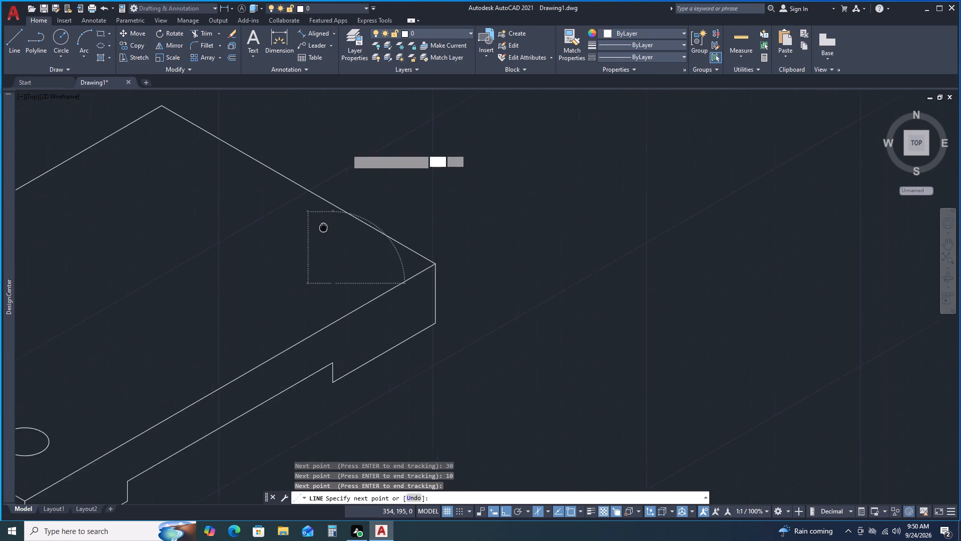
middle_drag(321, 240, 320, 244)
scroll(322, 239, down, 1)
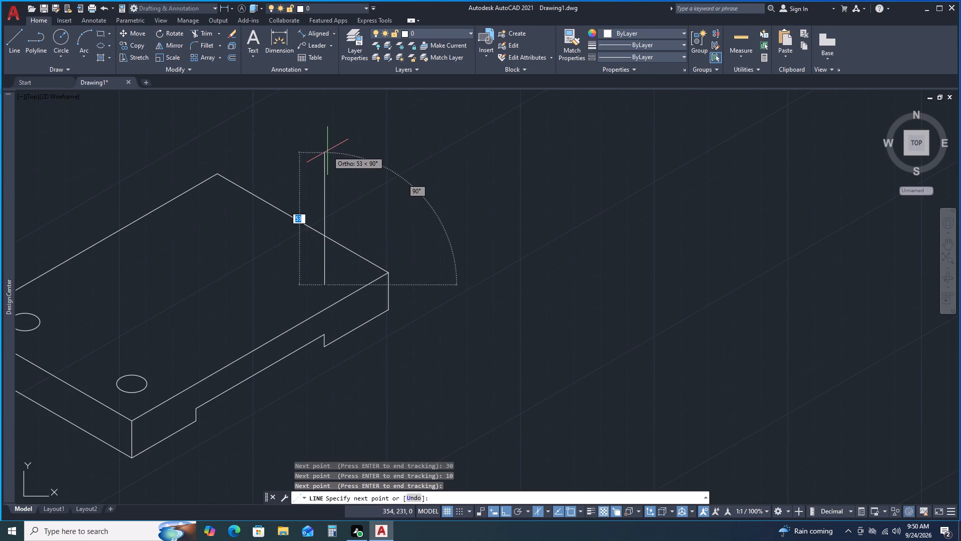
text(60)
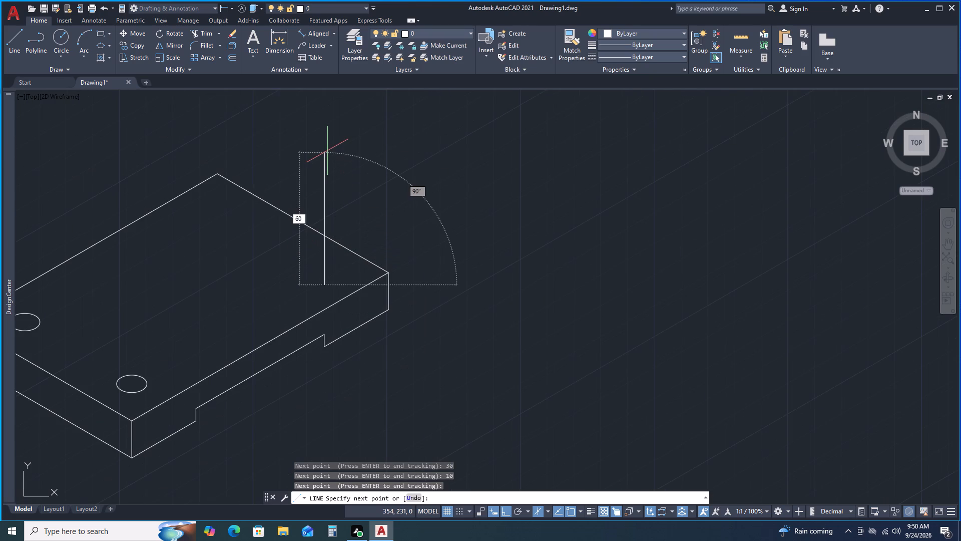
key(Return)
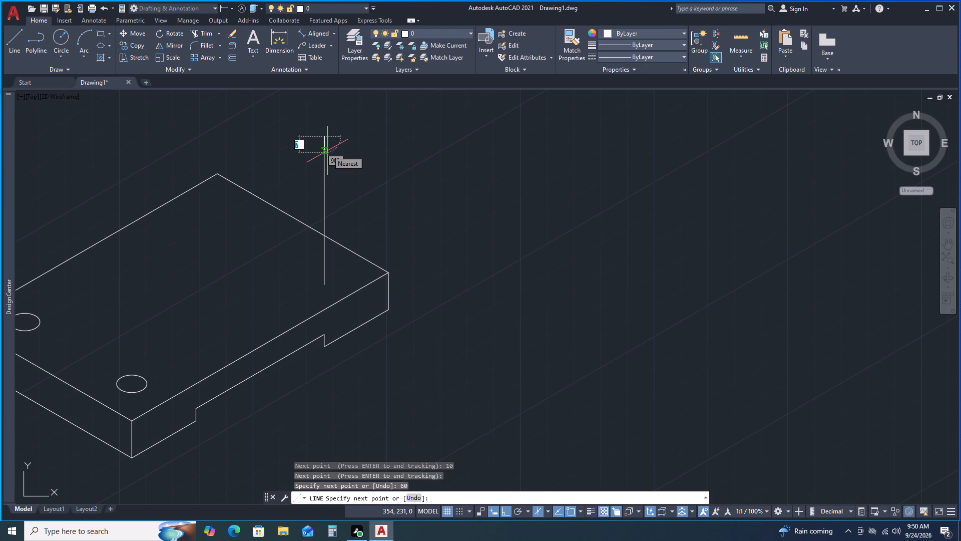
key(space)
Draw a 50 mm line straight up from the 60 mm line's lower end, continuing with a segment about 26 mm long at 30°.
scroll(358, 174, down, 1)
middle_drag(374, 193, 361, 220)
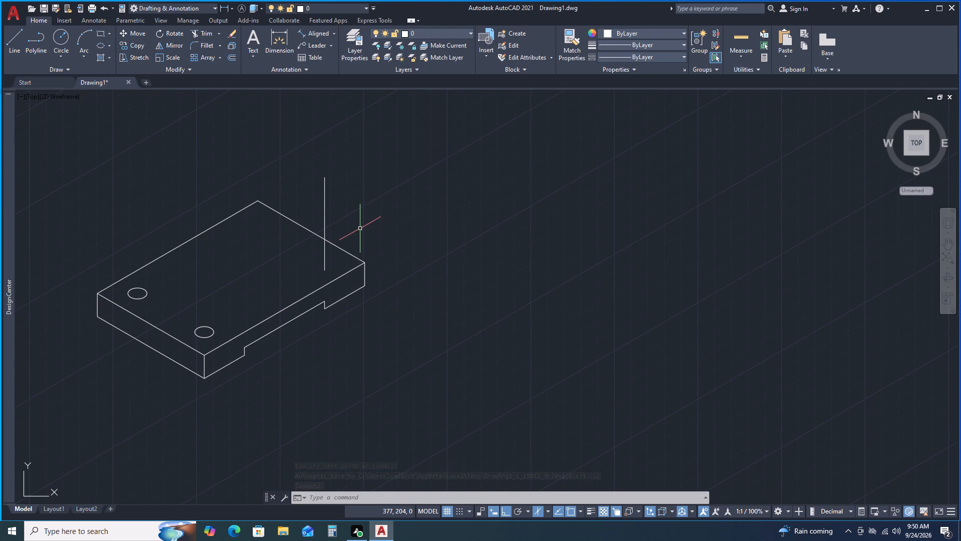
scroll(359, 237, up, 1)
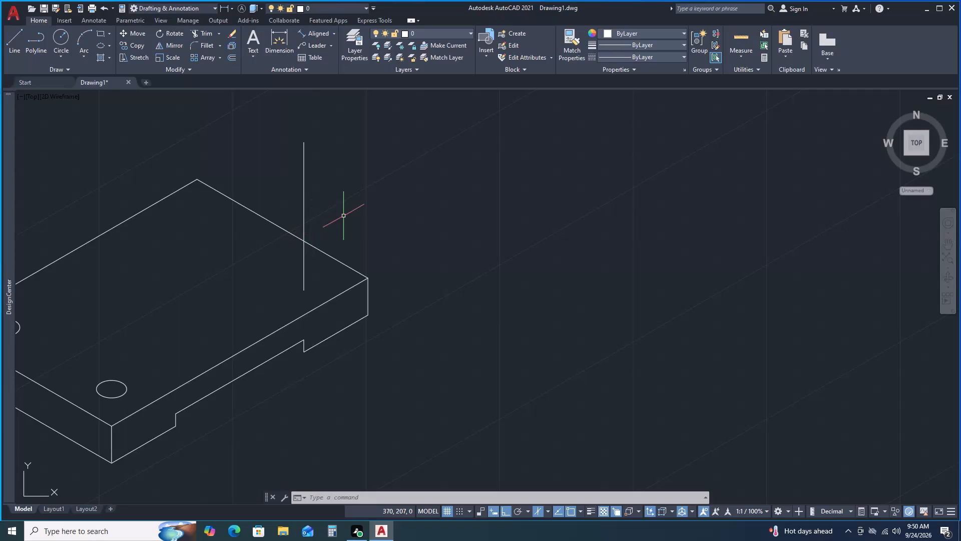
scroll(306, 250, up, 1)
scroll(306, 250, down, 1)
click(12, 38)
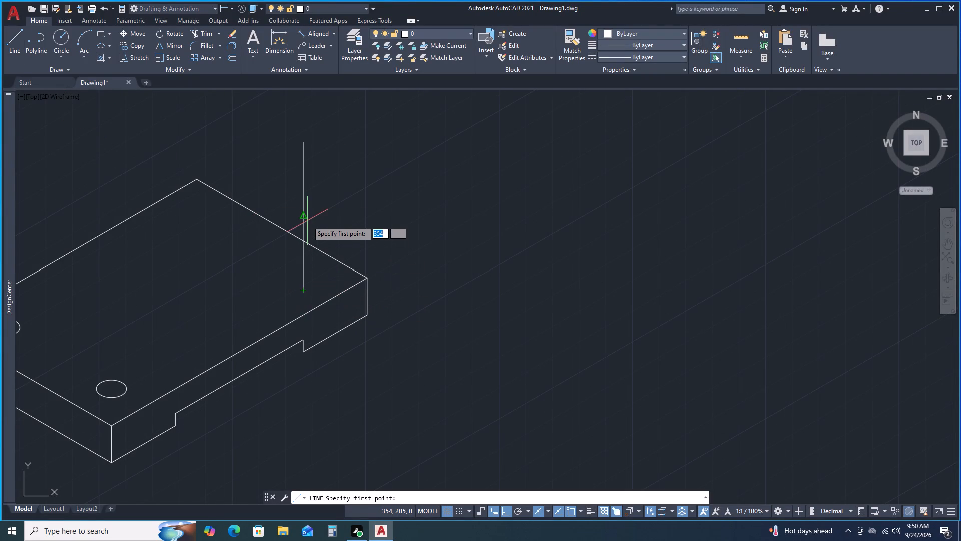
text(50)
key(Return)
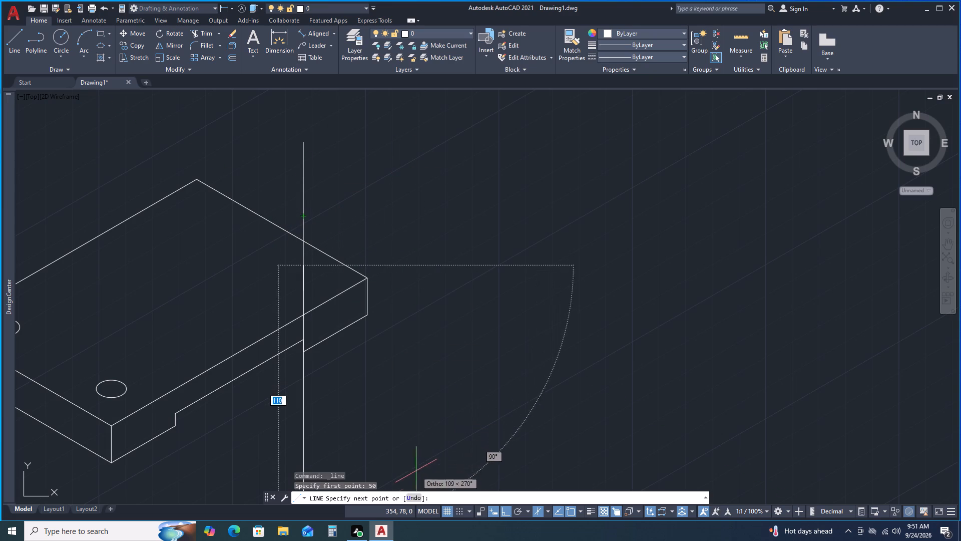
click(413, 496)
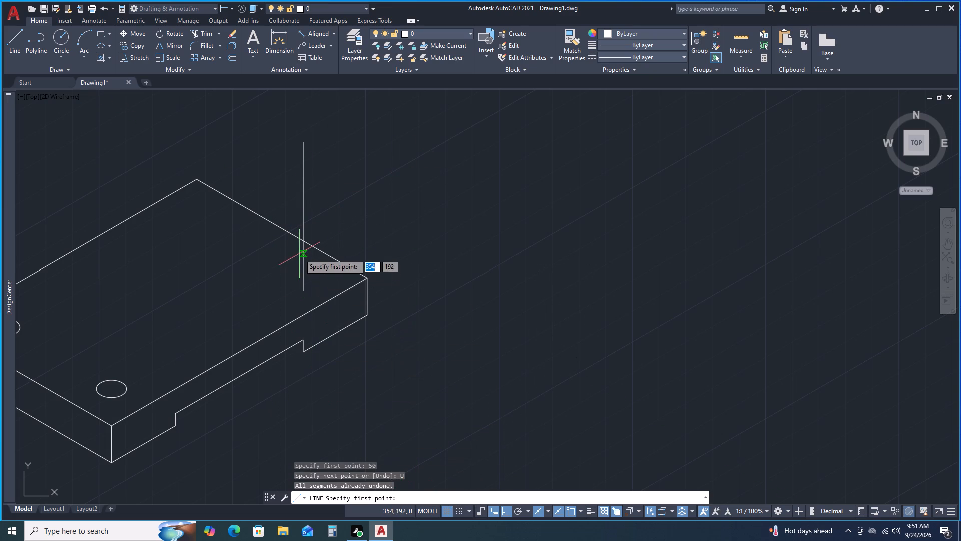
click(301, 291)
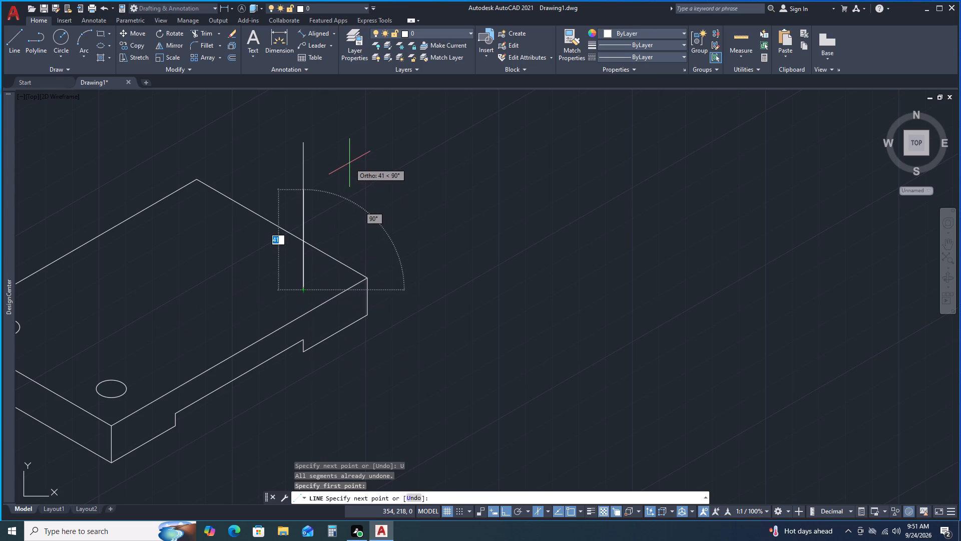
text(50)
key(Return)
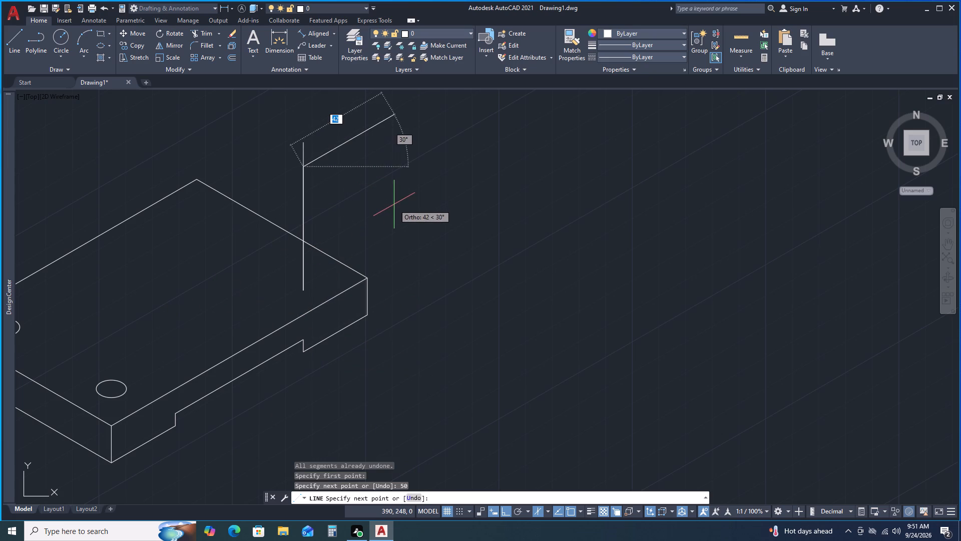
click(360, 149)
key(space)
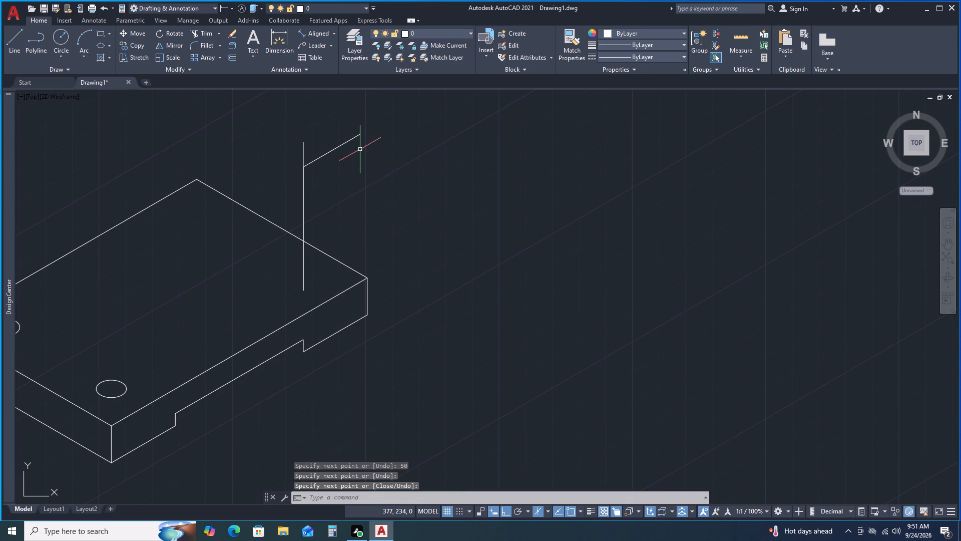
Draw a 25 mm radius isocircle in the right isoplane, centred where the 50 mm line meets the 30° segment.
click(99, 42)
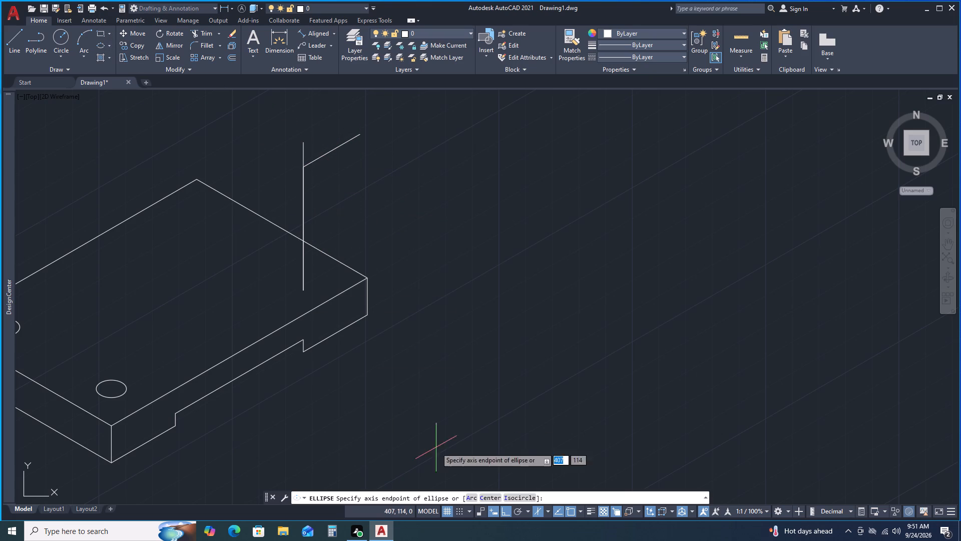
click(514, 498)
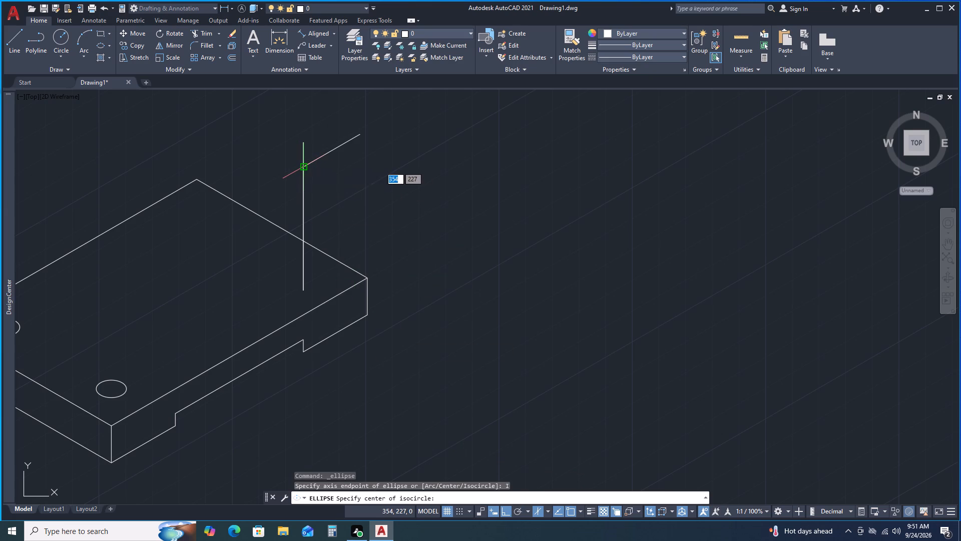
click(301, 166)
key(F5)
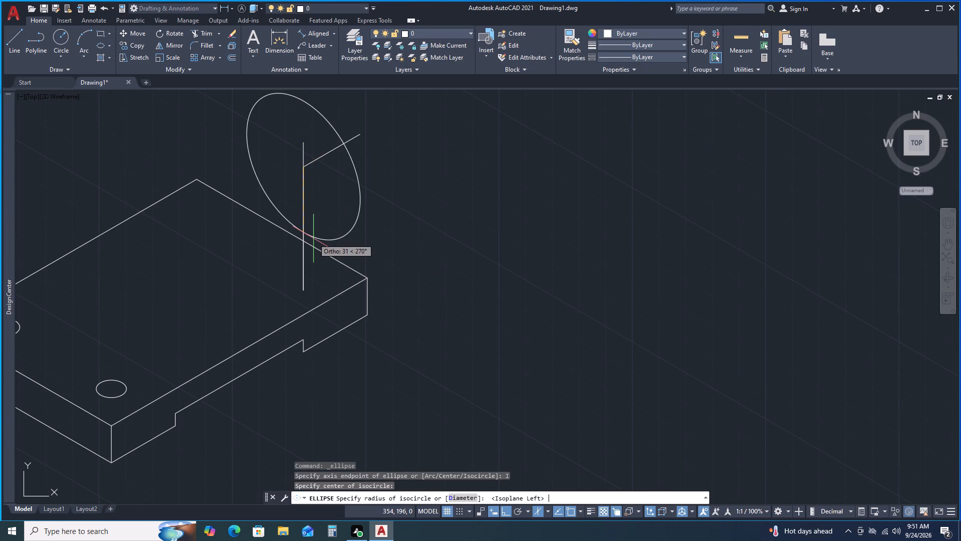
key(F5)
key(F5)
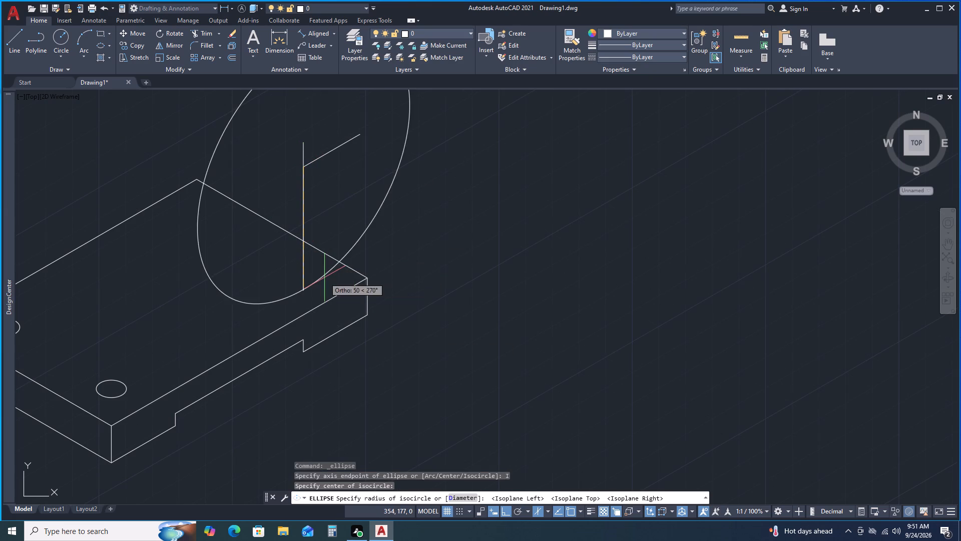
text(25)
key(Return)
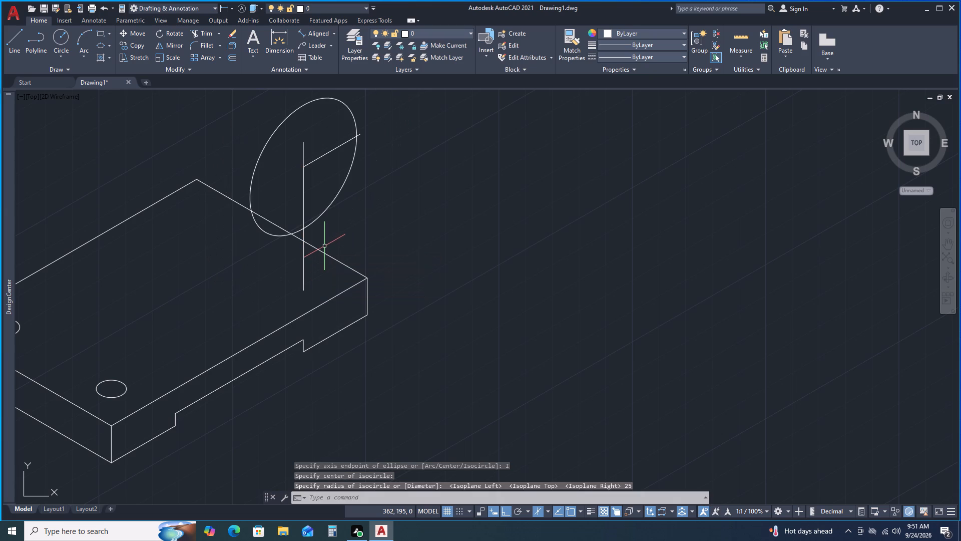
Draw a 35 mm radius isocircle in the right isoplane, concentric with the 25 mm radius isocircle.
key(space)
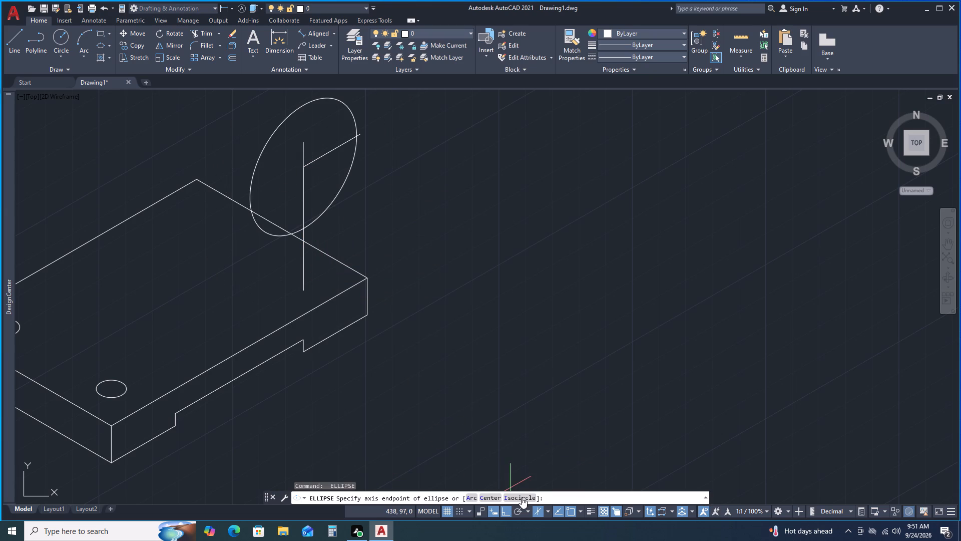
click(522, 497)
click(303, 168)
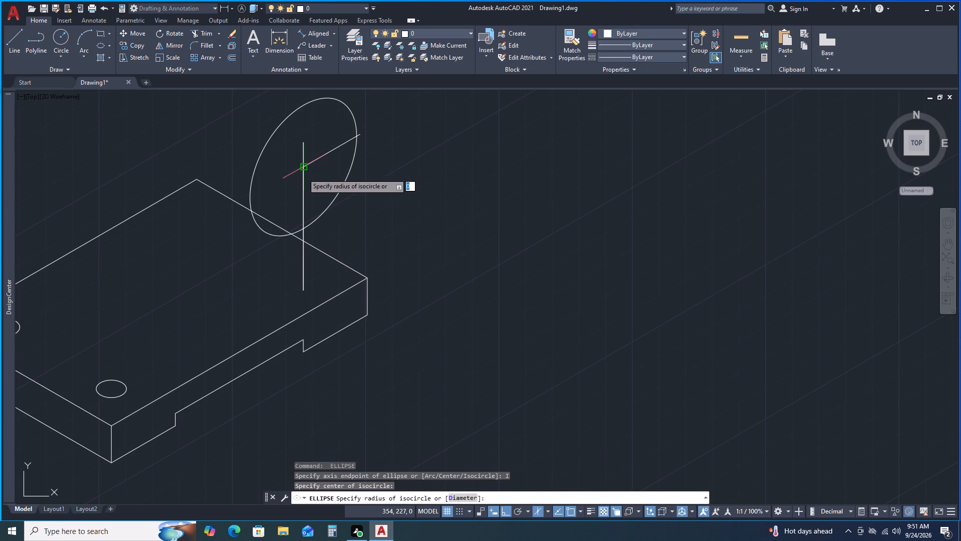
key(5)
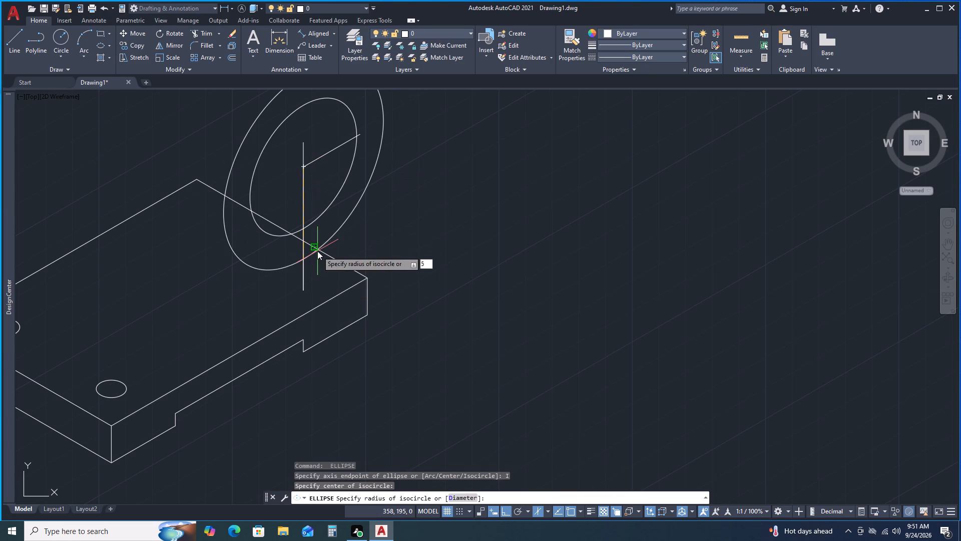
key(BackSpace)
text(35)
key(Return)
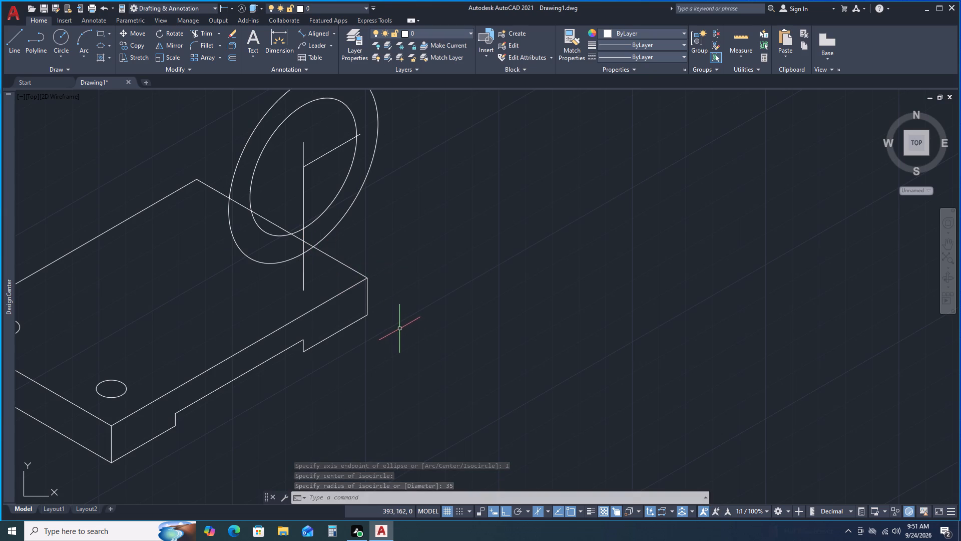
Delete the 60 mm vertical line and the short 30° segment at the isocircles' centre.
click(311, 145)
click(322, 139)
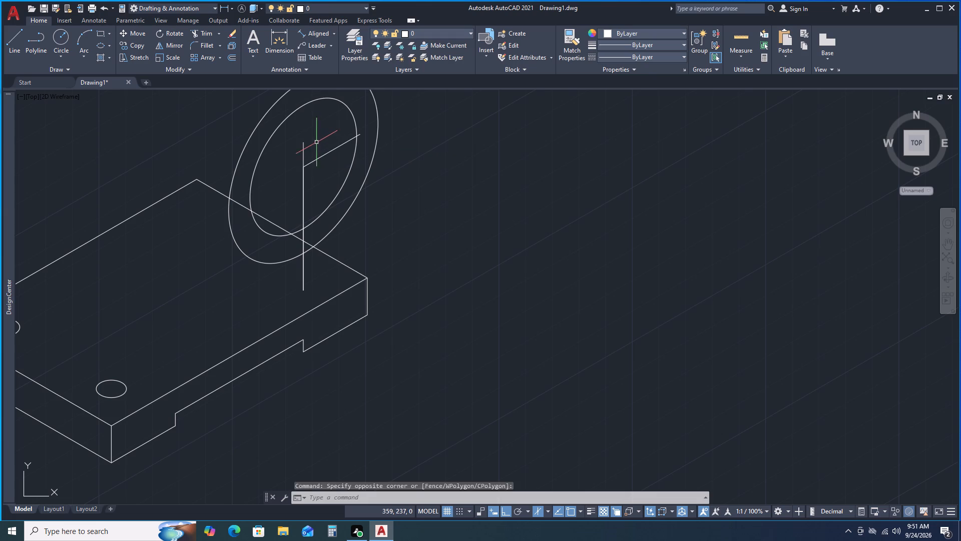
click(303, 146)
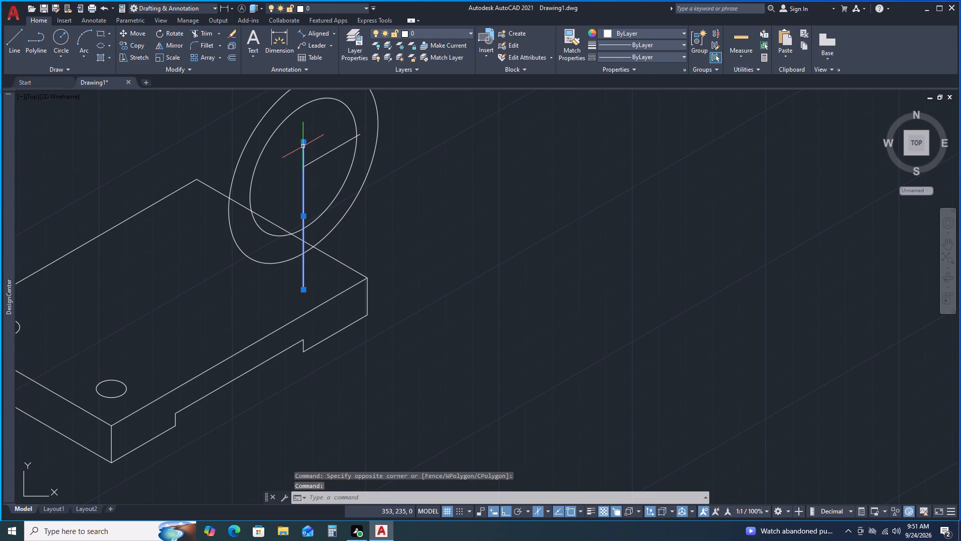
key(Delete)
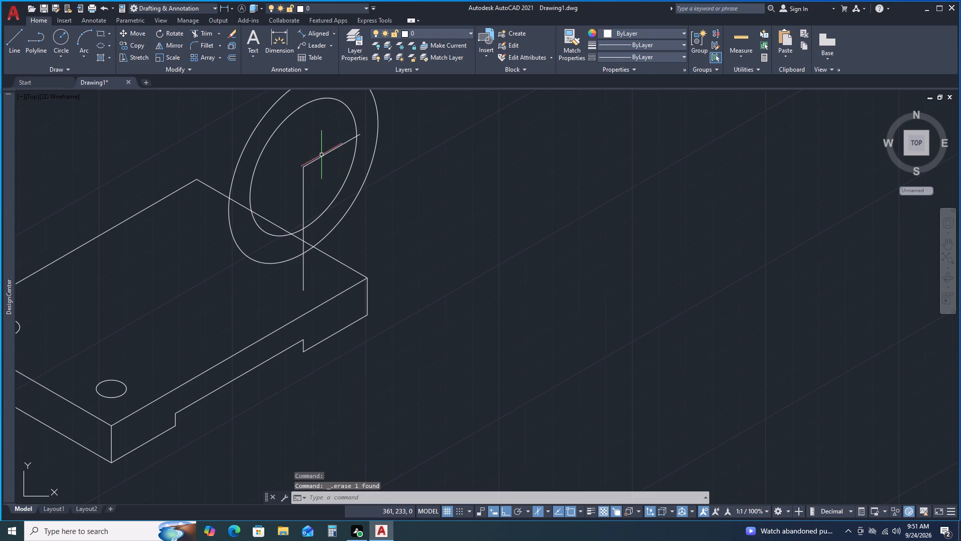
click(322, 156)
key(Delete)
Draw a line about 93 mm long at 210° from the lower end of the 50 mm vertical line, parallel to the block's notched side.
scroll(322, 156, down, 2)
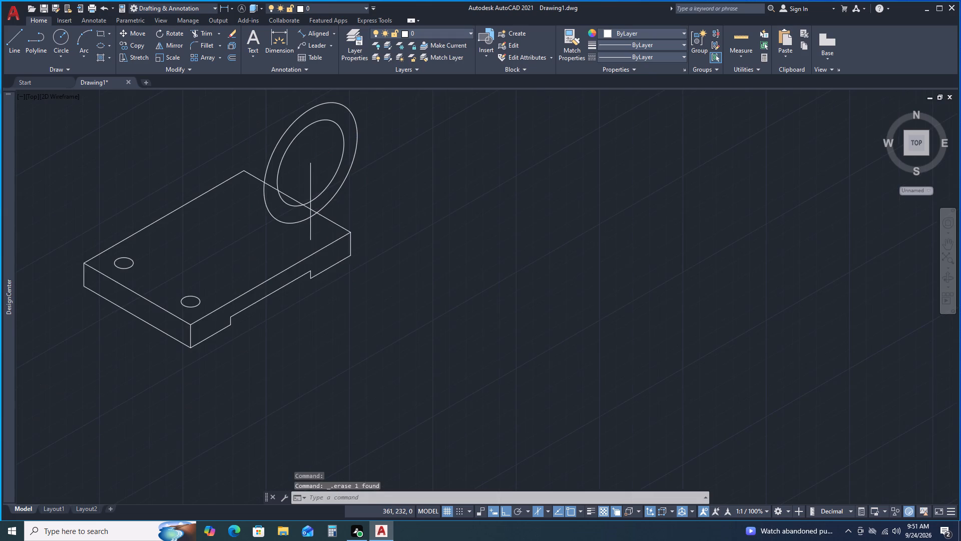
middle_drag(386, 230, 381, 256)
middle_click(381, 256)
scroll(320, 206, up, 2)
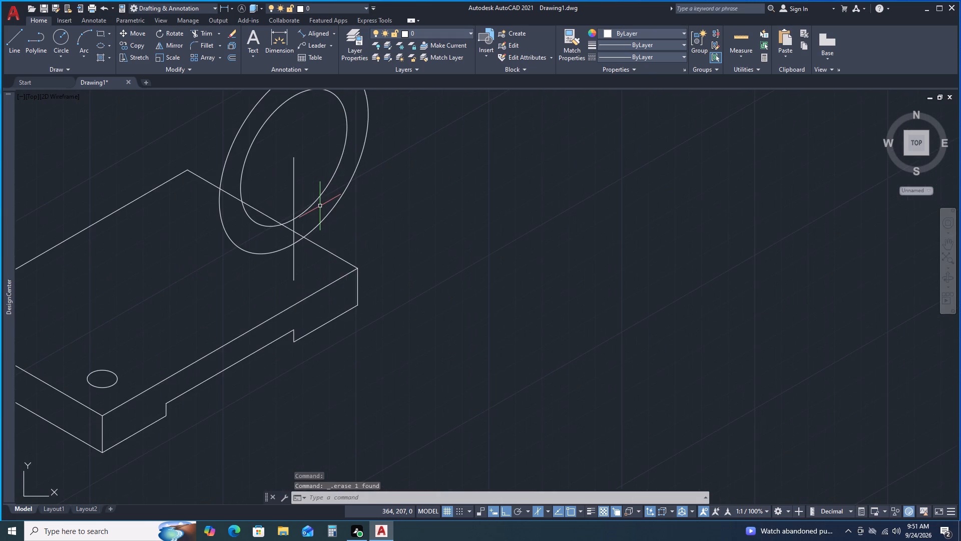
scroll(320, 206, up, 1)
scroll(324, 217, down, 1)
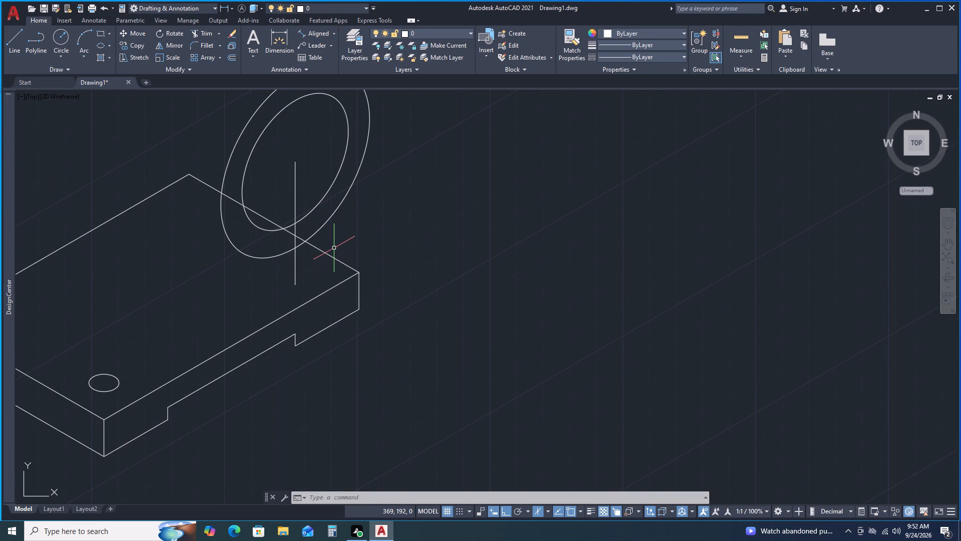
scroll(334, 248, up, 1)
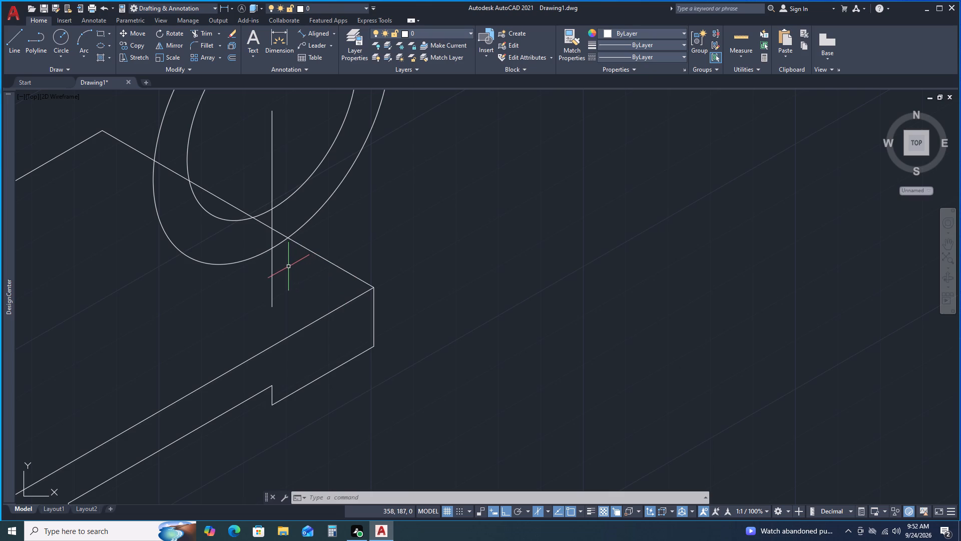
scroll(288, 266, down, 1)
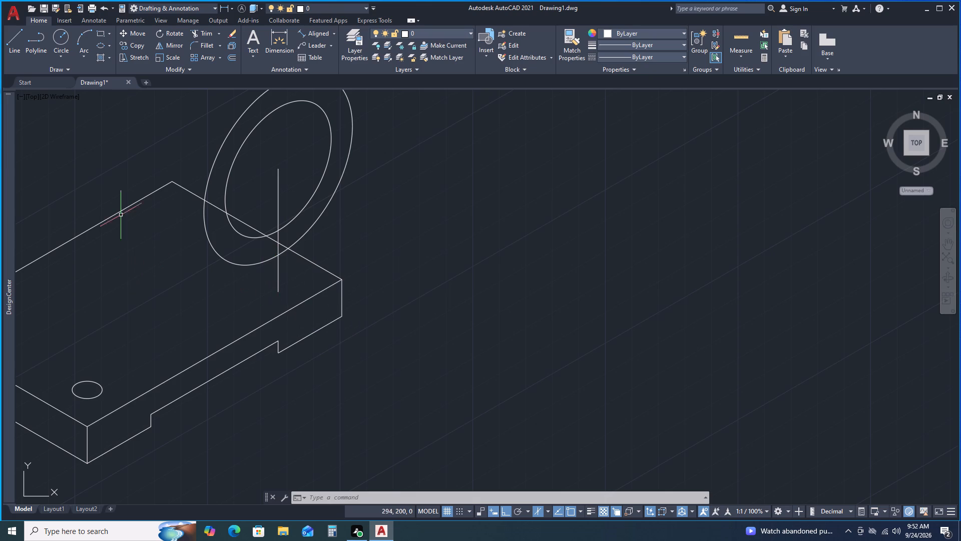
click(1, 46)
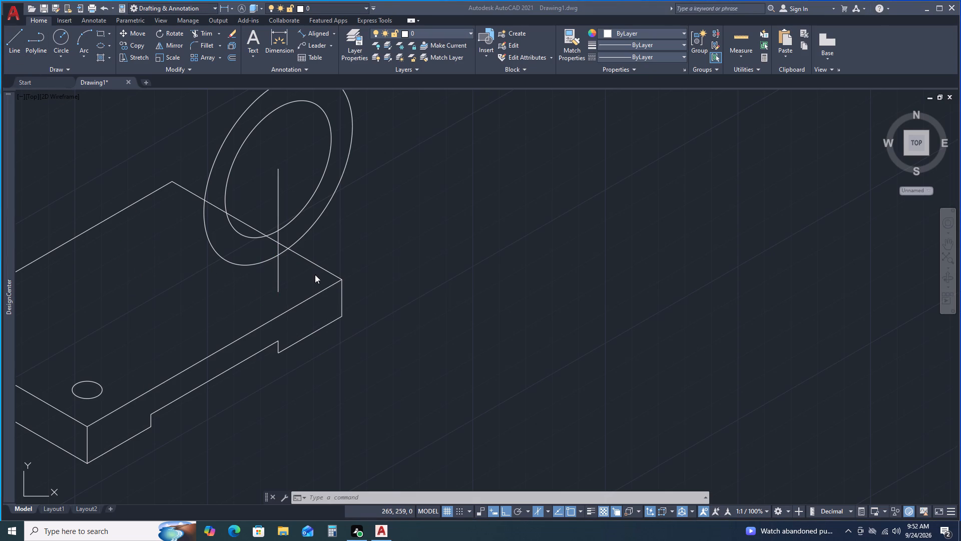
click(17, 33)
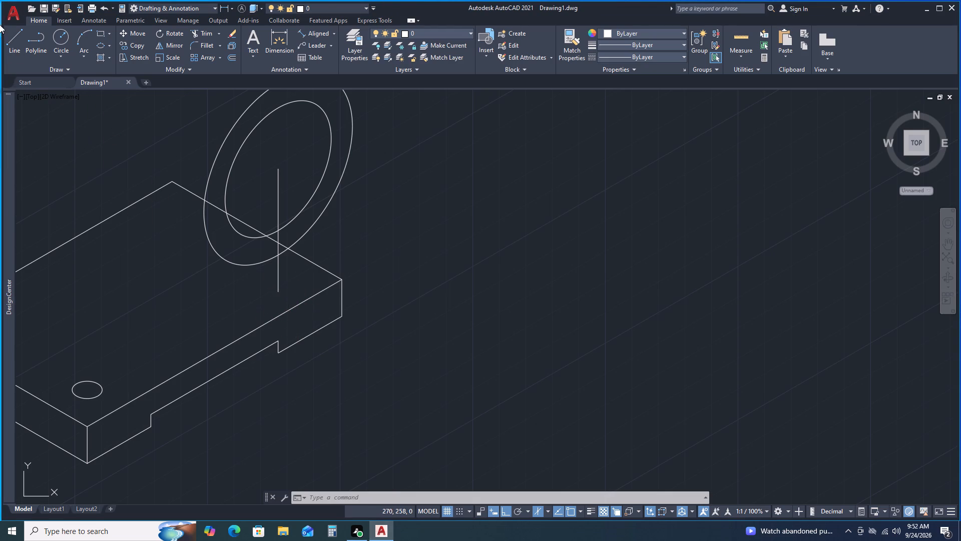
click(14, 35)
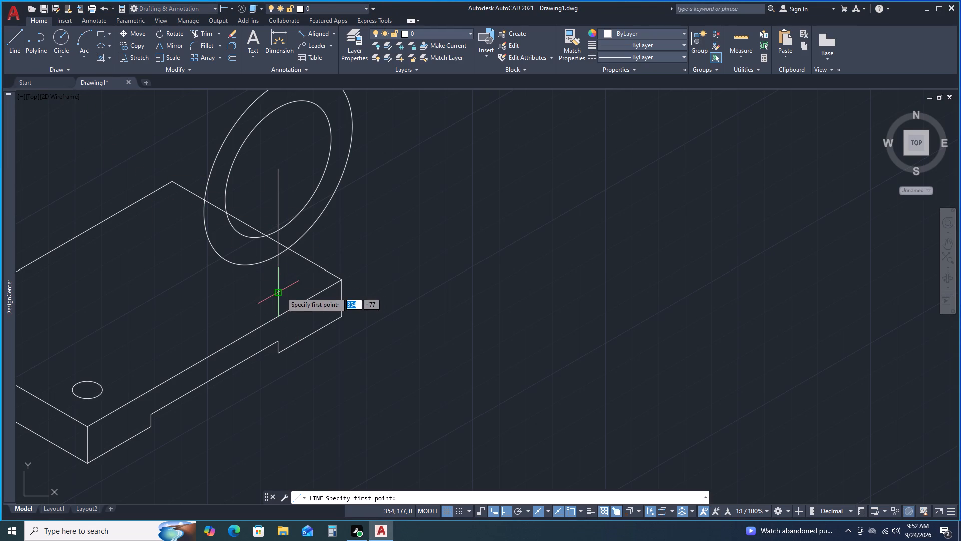
click(281, 292)
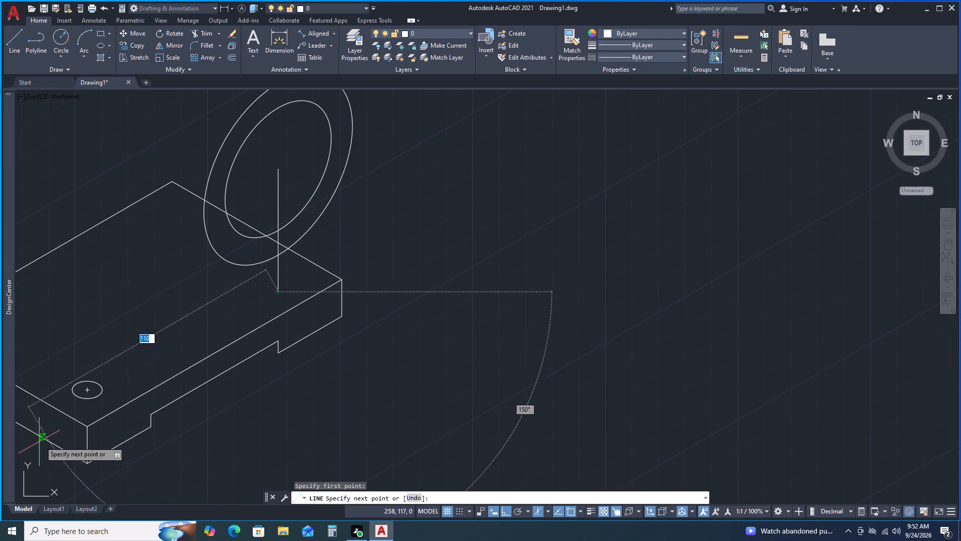
middle_drag(100, 405, 185, 368)
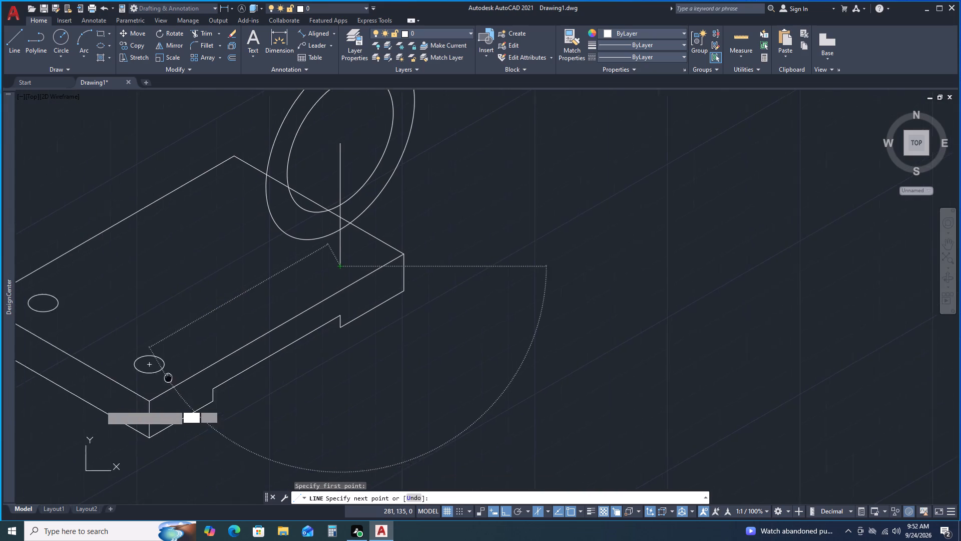
middle_drag(185, 368, 213, 357)
scroll(211, 353, up, 1)
scroll(210, 353, down, 1)
scroll(210, 353, up, 4)
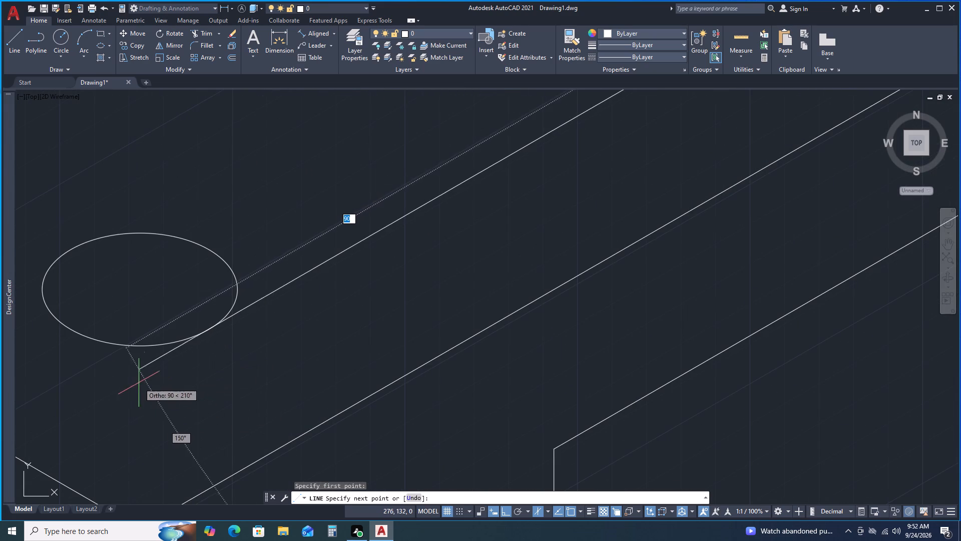
click(108, 401)
key(space)
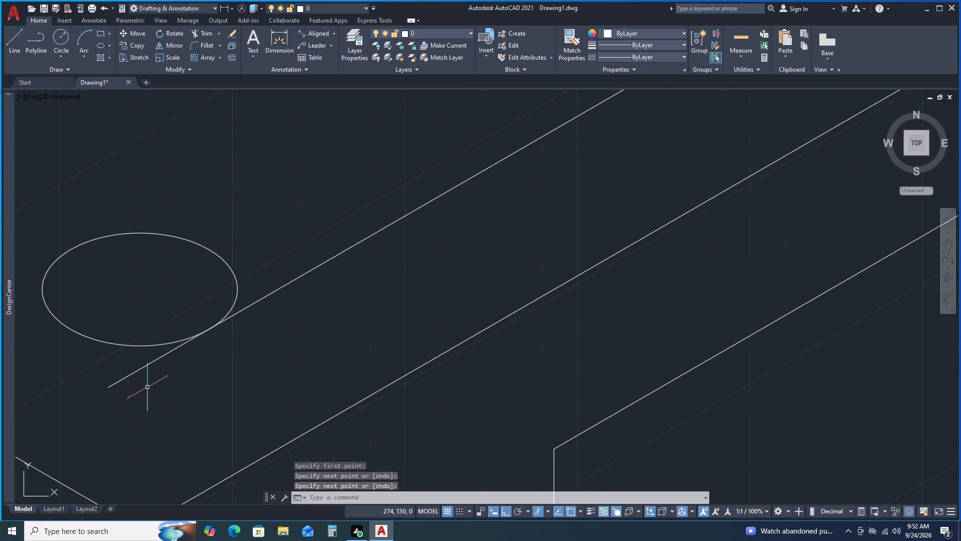
Copy the 50 mm vertical line 5 mm to each side from its lower end, along the 30° isometric axis.
scroll(312, 332, down, 2)
scroll(634, 202, down, 1)
middle_drag(633, 204, 606, 238)
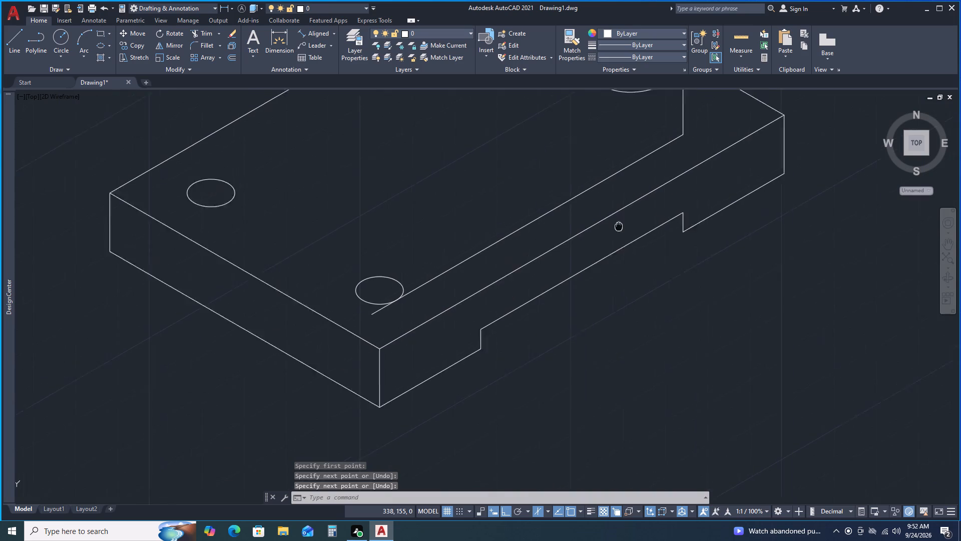
middle_drag(606, 238, 515, 283)
middle_drag(509, 286, 438, 326)
middle_drag(436, 327, 414, 340)
click(500, 208)
click(459, 235)
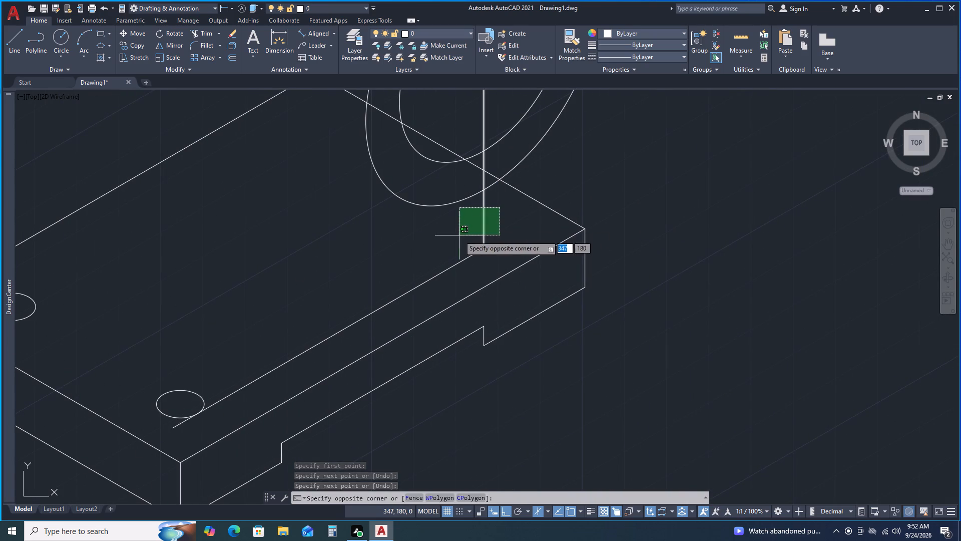
right_click(459, 235)
click(482, 319)
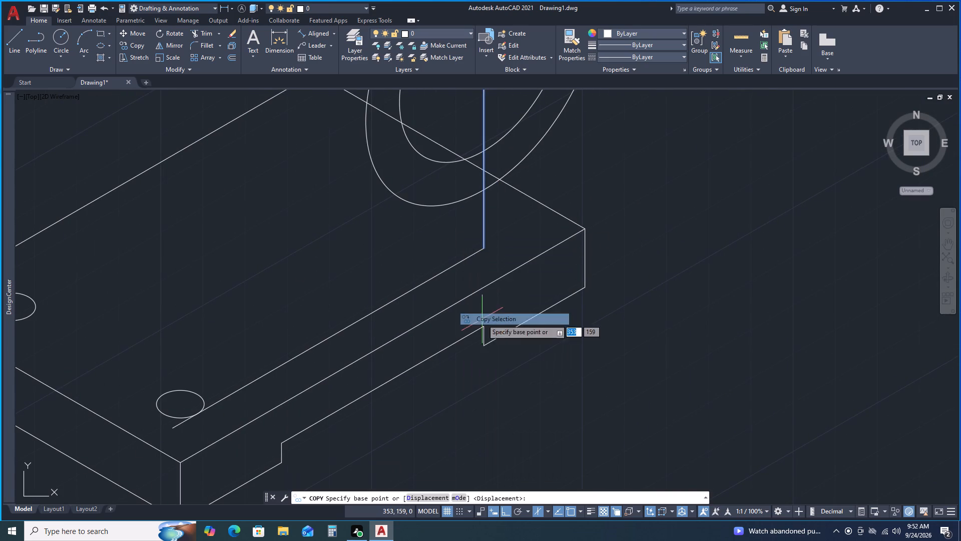
click(486, 250)
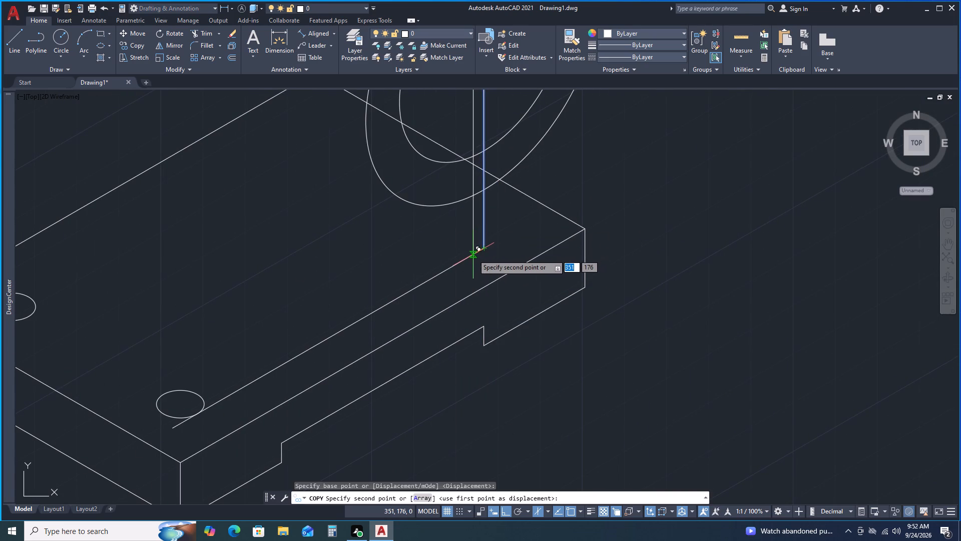
key(5)
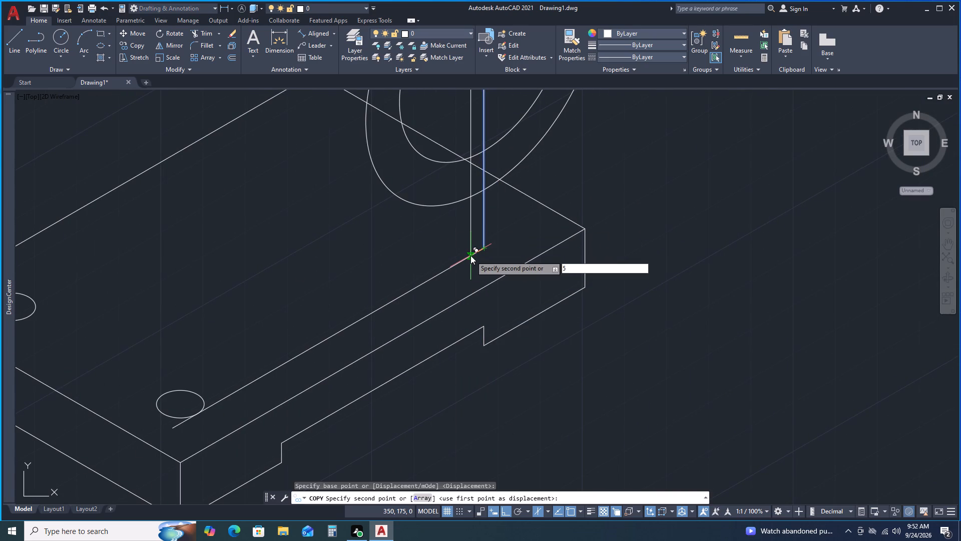
key(Return)
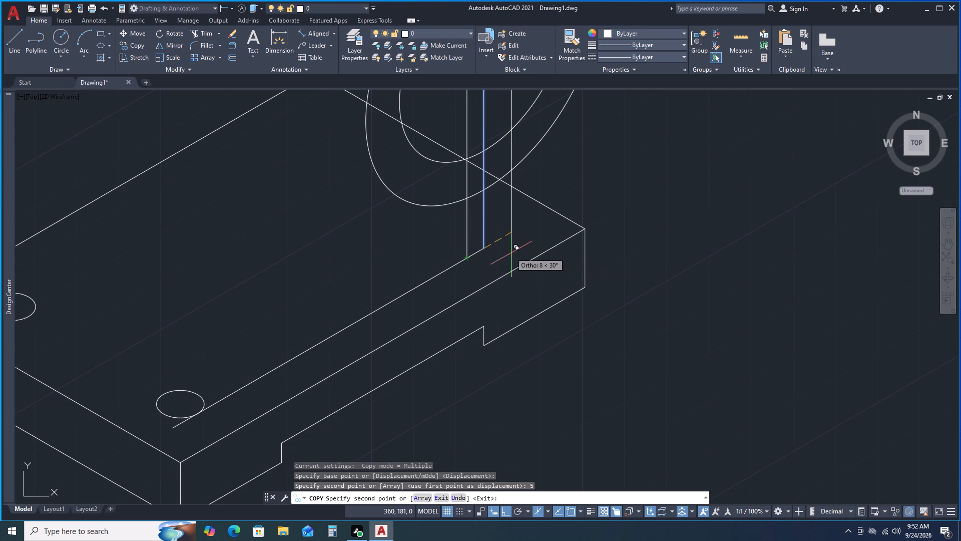
key(5)
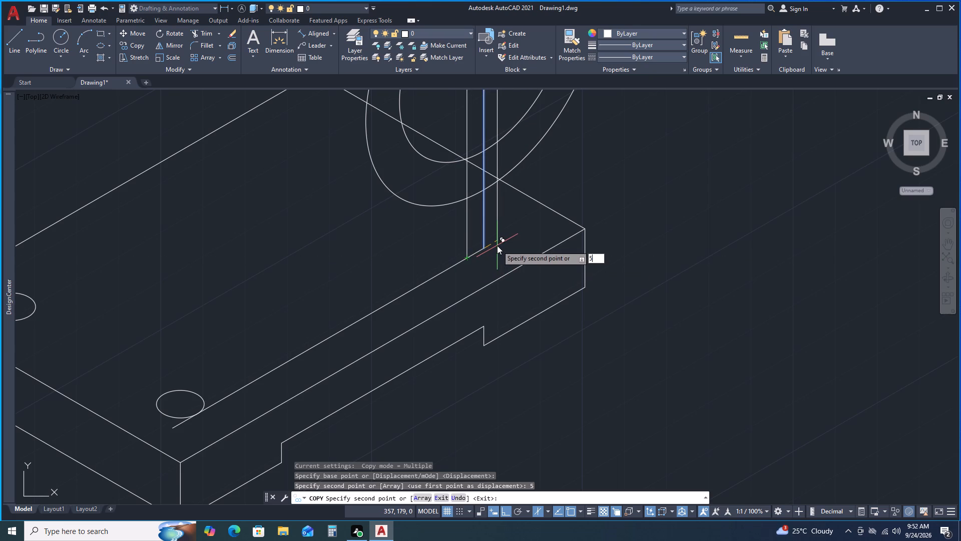
key(Return)
key(space)
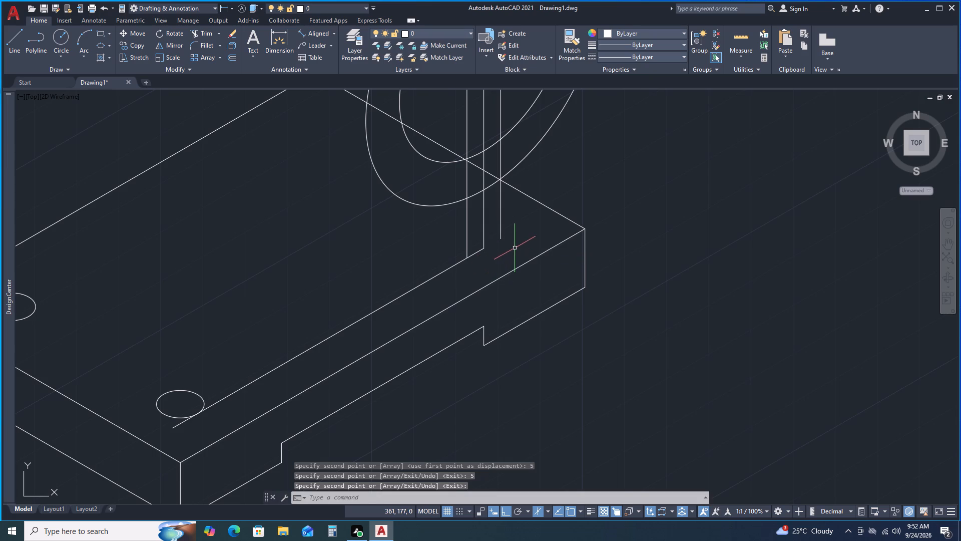
Copy the 5 mm radius hole near the front corner 90 mm along the 30° axis from its centre, towards the vertical lines.
click(198, 389)
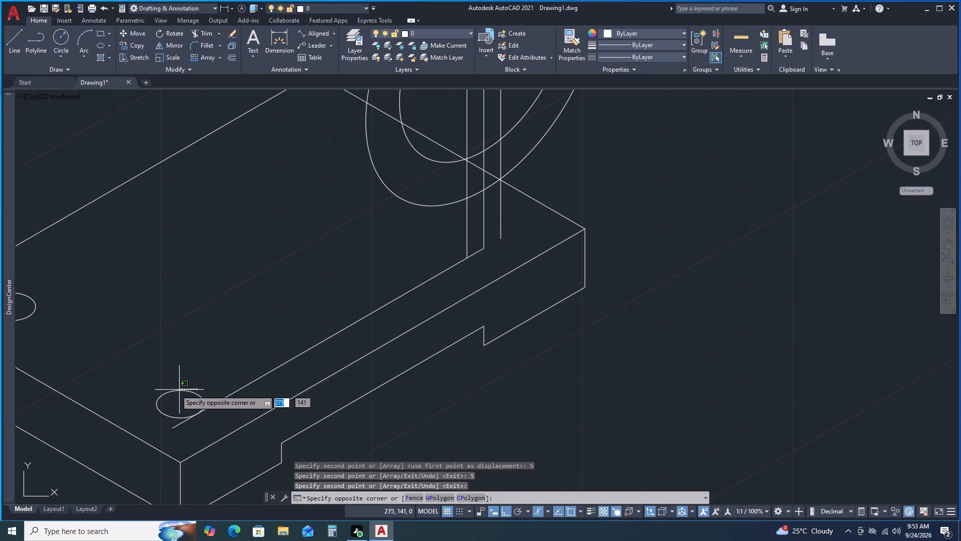
click(160, 394)
right_click(160, 394)
click(197, 229)
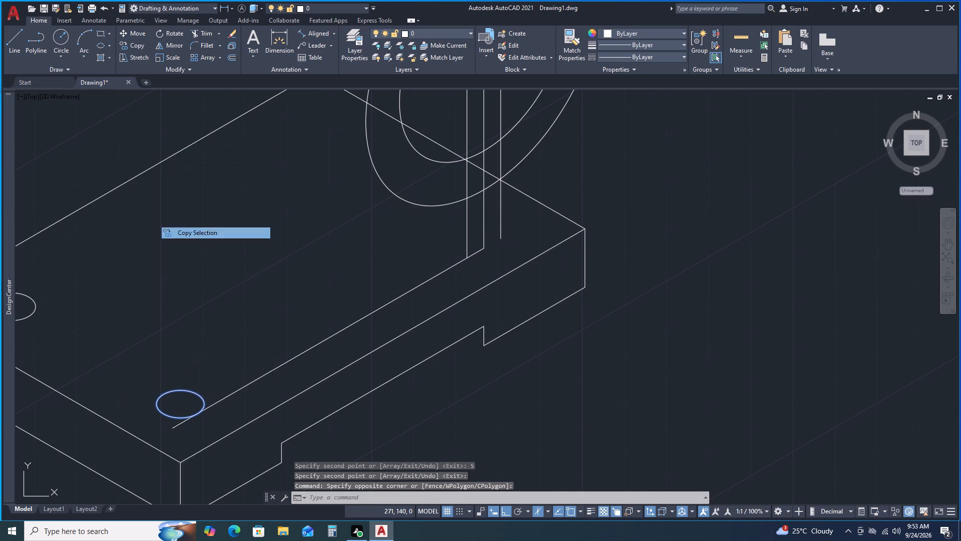
click(178, 403)
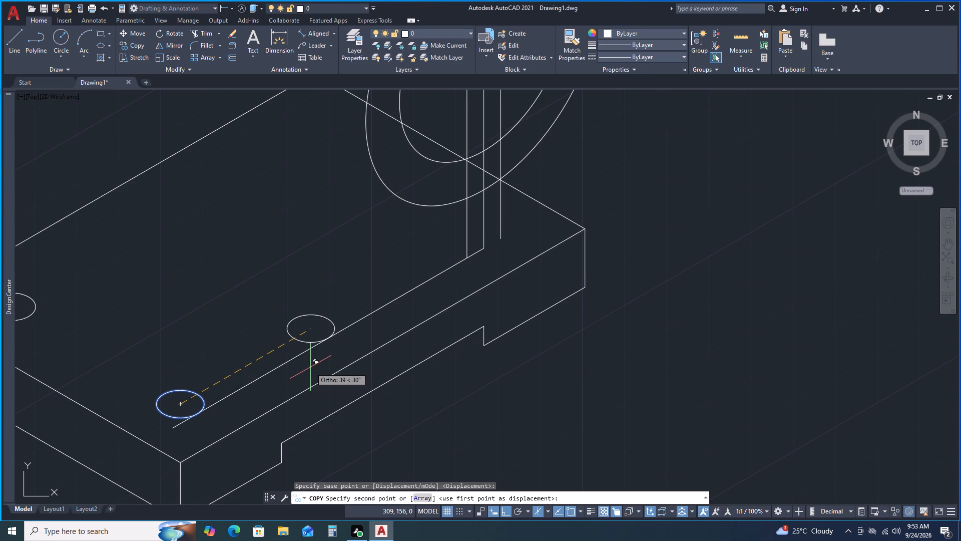
text(90)
key(Return)
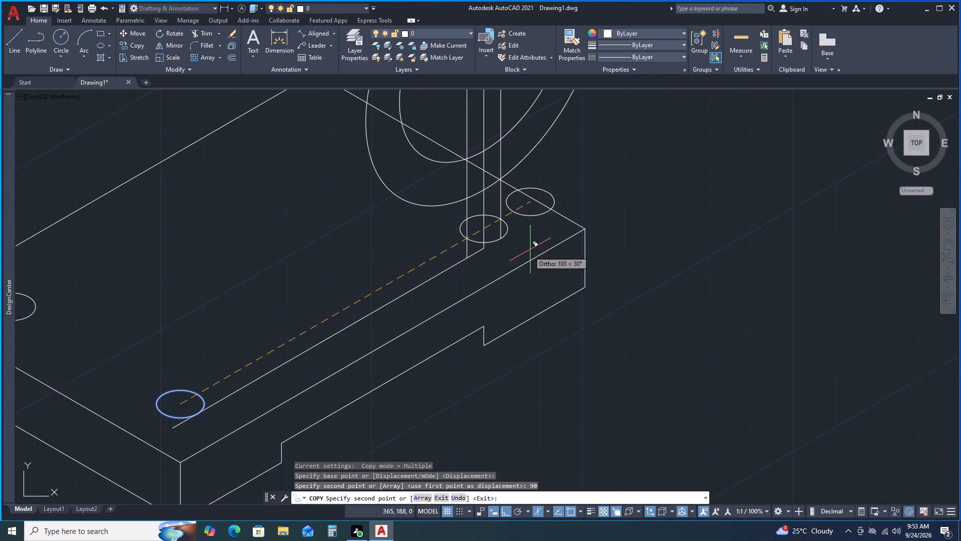
key(Escape)
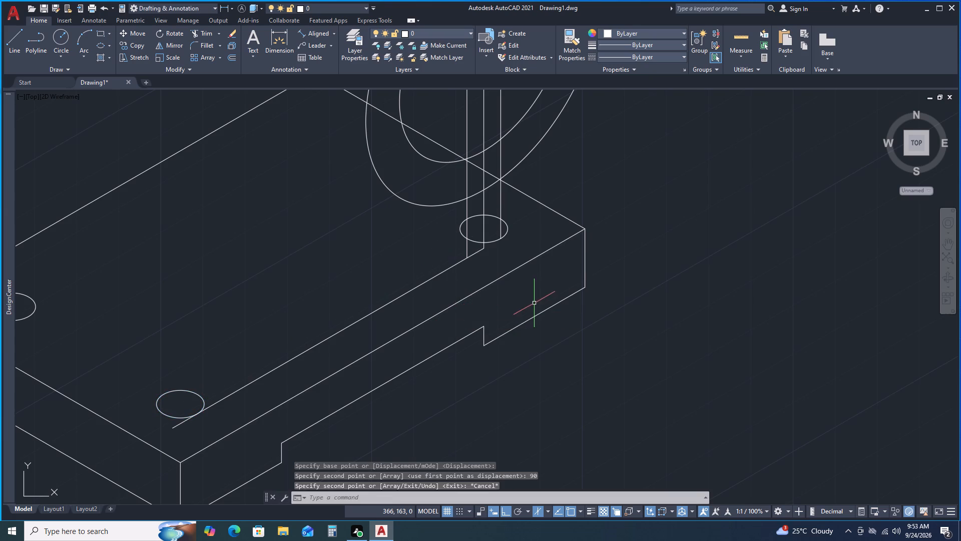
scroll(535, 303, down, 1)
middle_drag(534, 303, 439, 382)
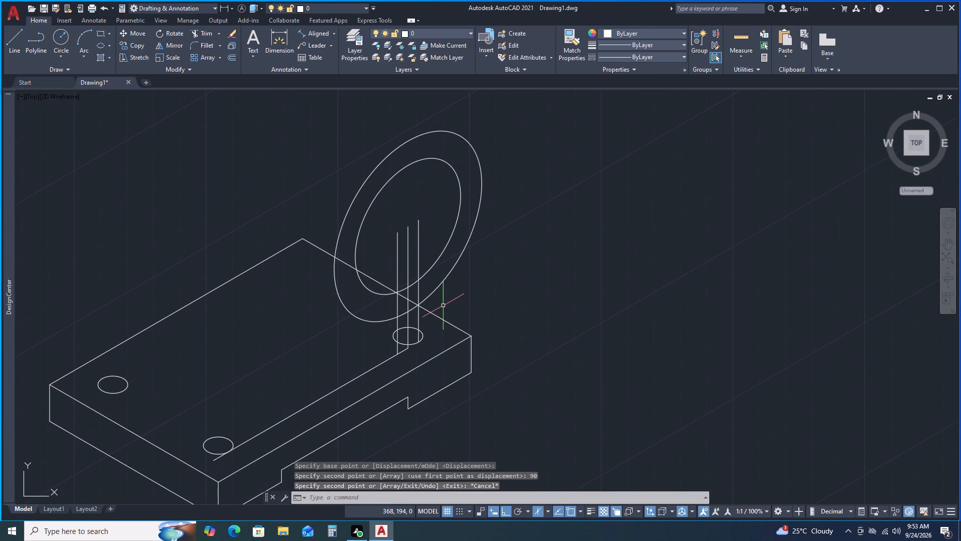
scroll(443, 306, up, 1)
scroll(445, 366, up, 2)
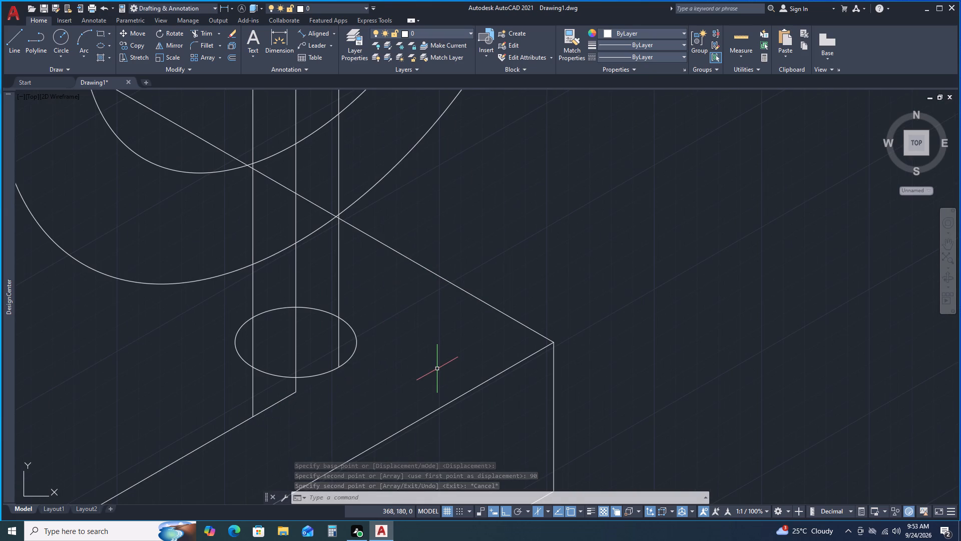
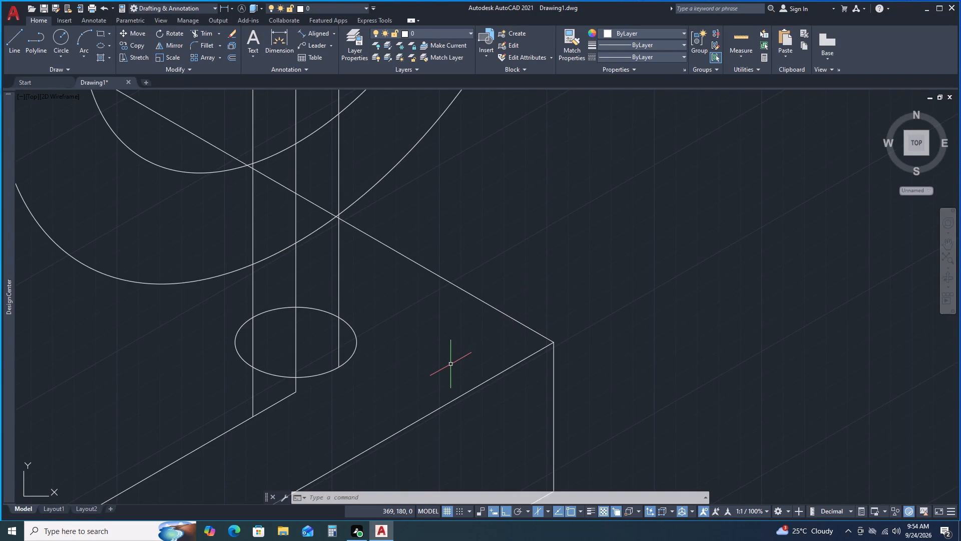
Delete the two large isocircles, the three vertical stem lines and the block's back-edge segment crossing them.
scroll(449, 365, down, 1)
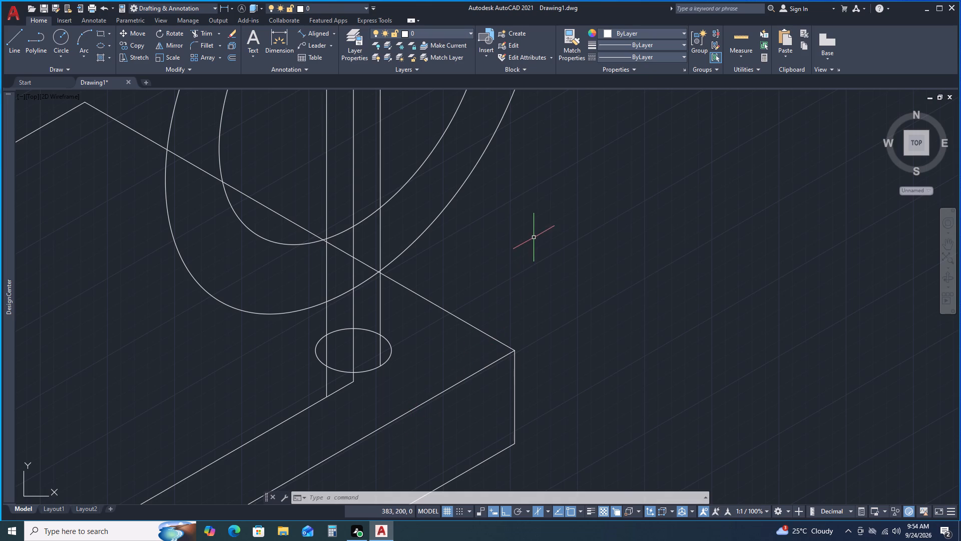
scroll(534, 249, down, 1)
middle_drag(554, 278, 586, 332)
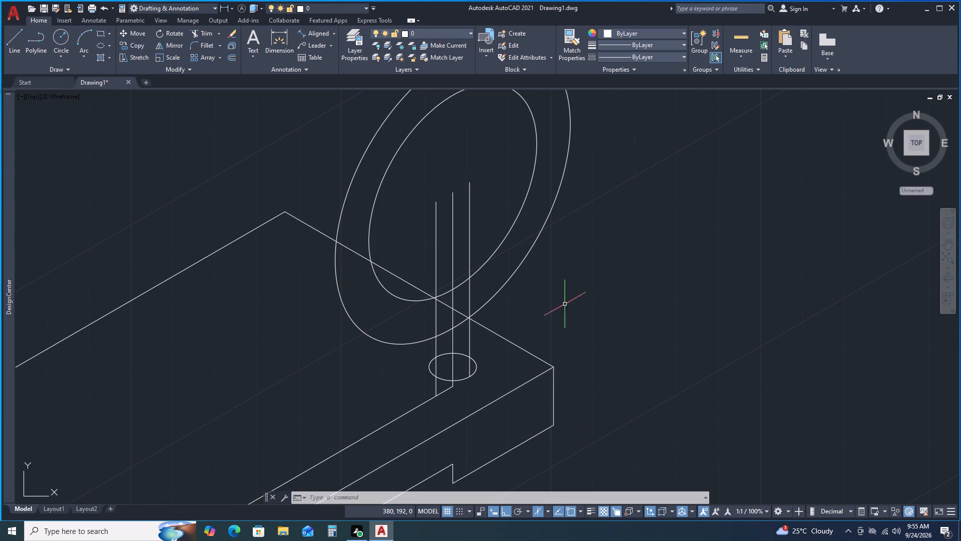
click(575, 276)
click(373, 133)
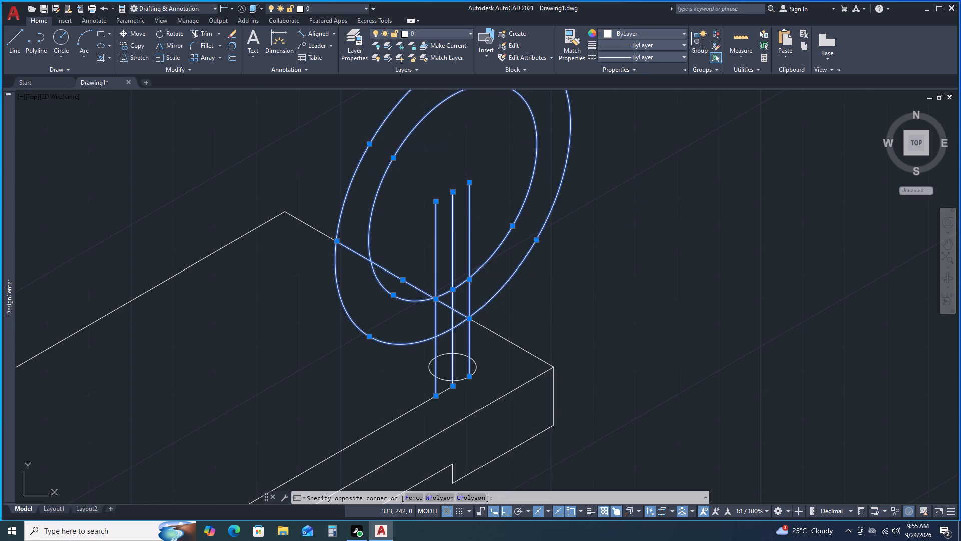
key(Delete)
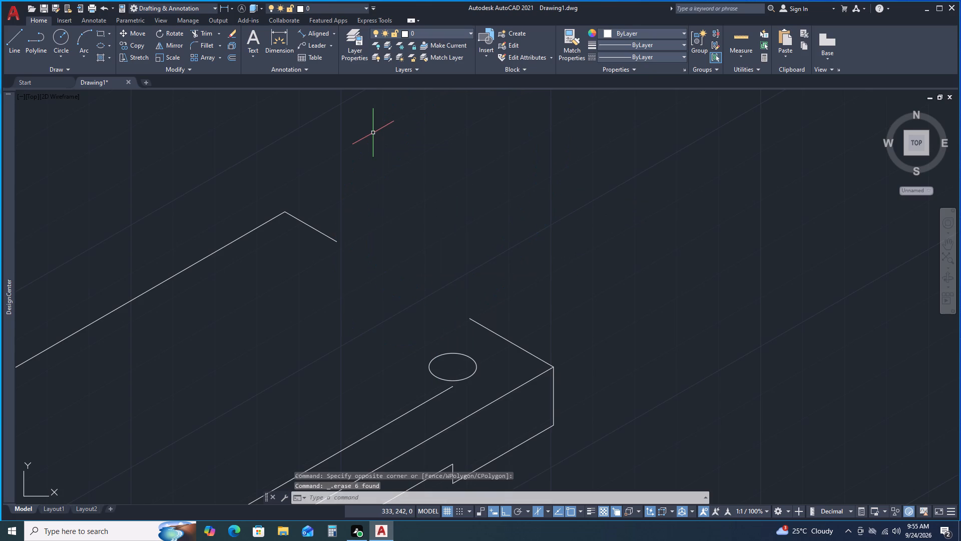
Draw a line at 210° from the centre of the copied hole and trim it at the hole's edge.
middle_drag(381, 321, 338, 271)
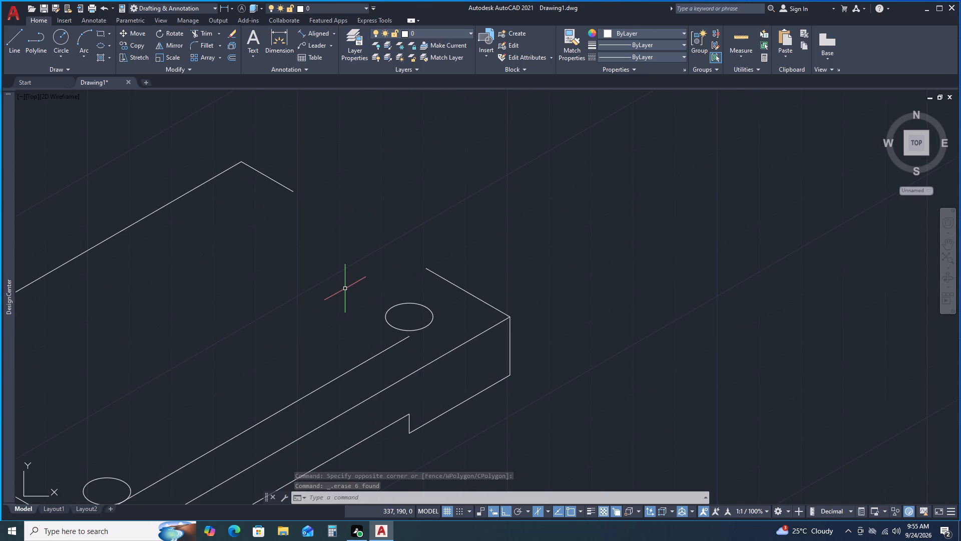
click(11, 48)
scroll(448, 329, up, 2)
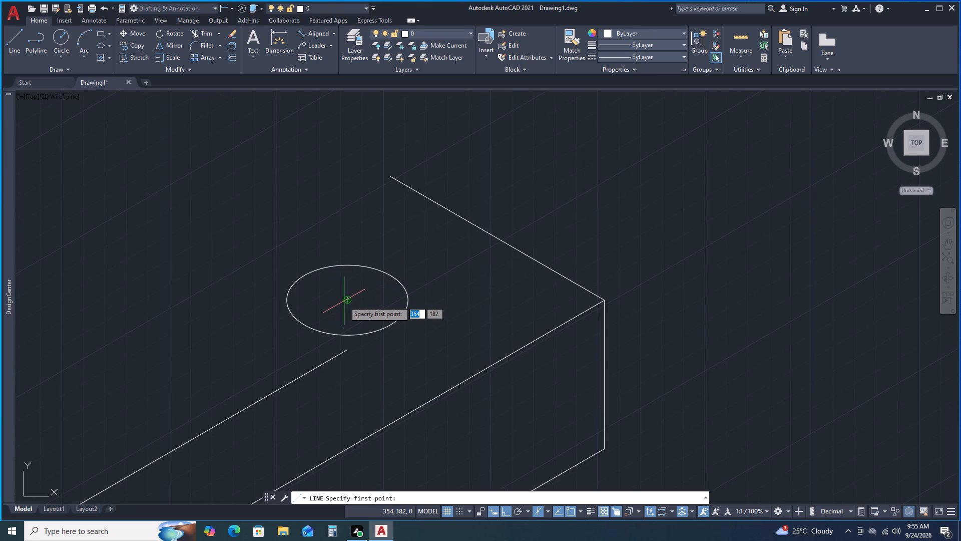
click(348, 301)
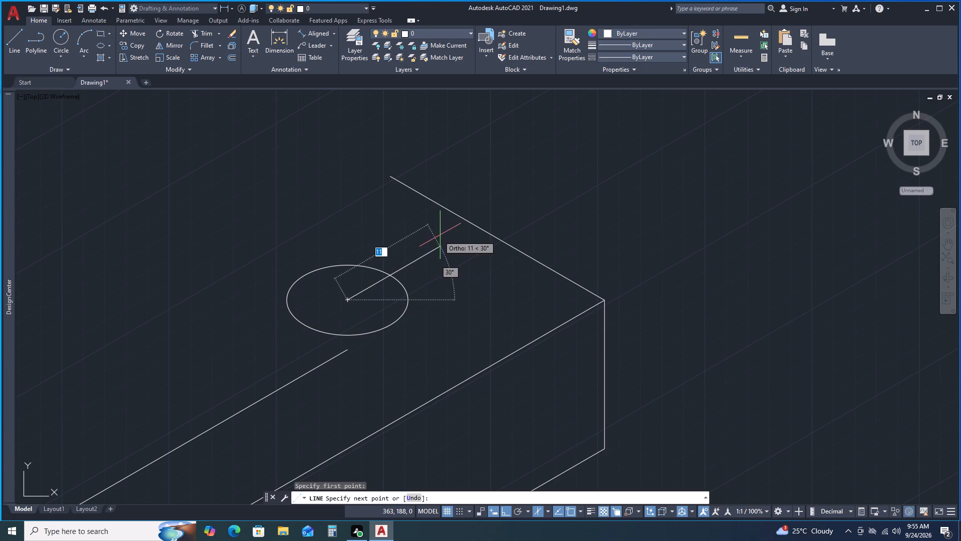
click(284, 340)
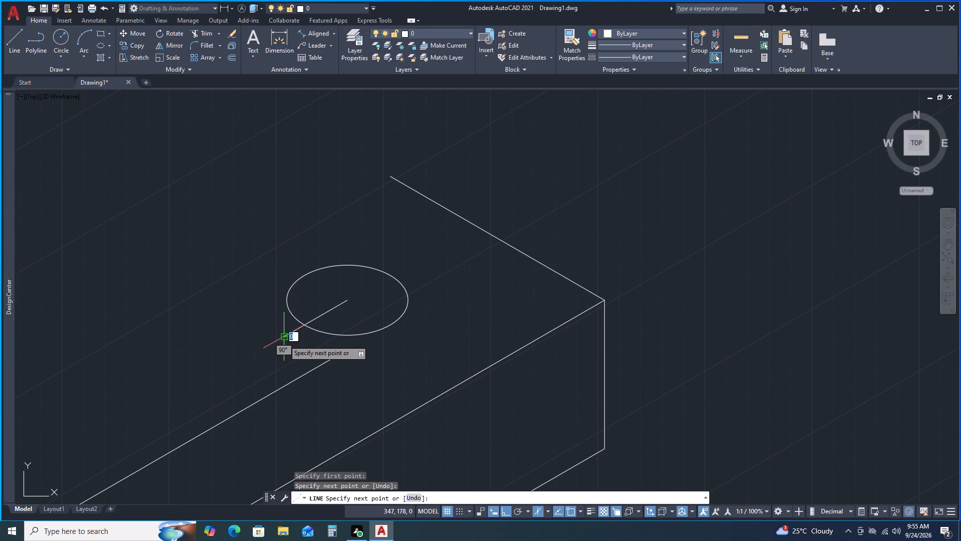
key(space)
click(208, 36)
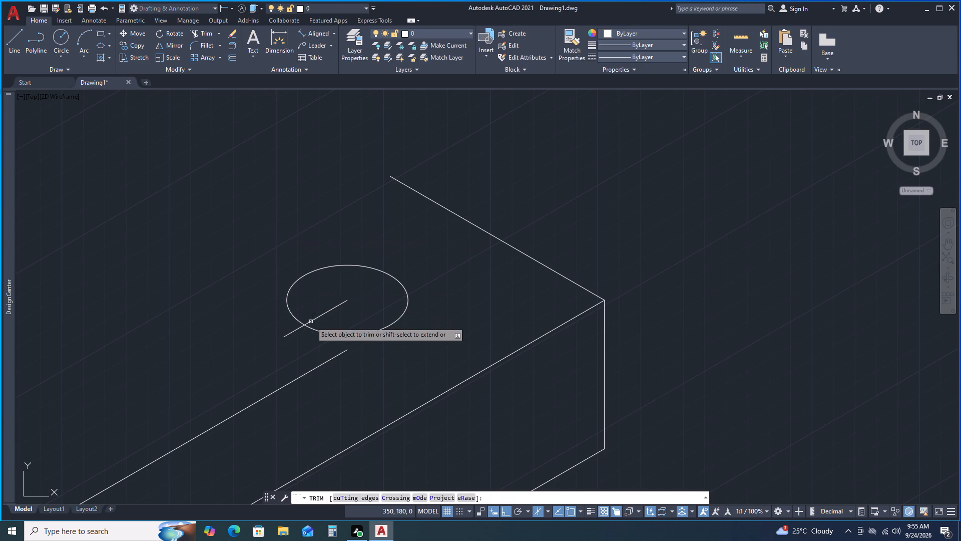
click(291, 333)
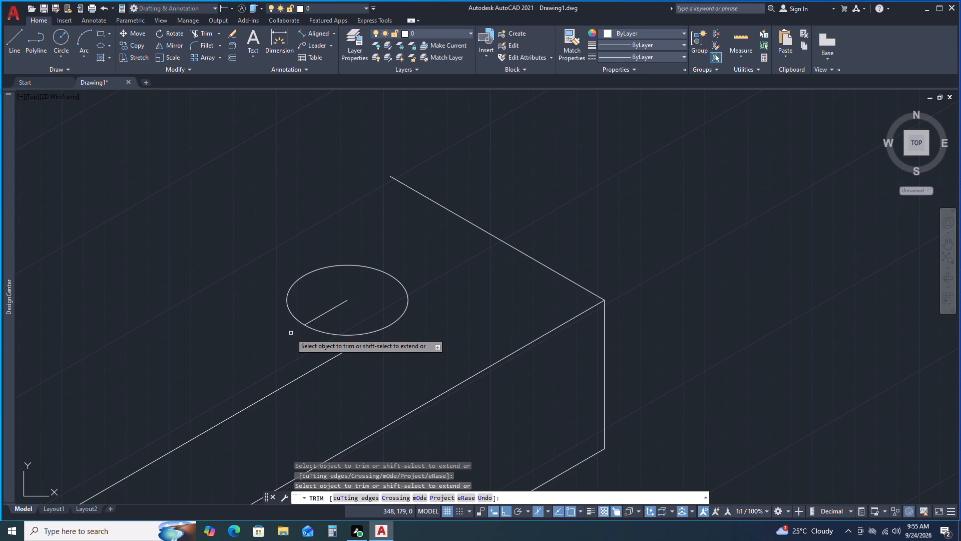
key(space)
Draw a vertical line about 28 mm long upward, starting about 6 mm below the radius line's end on the copied hole.
scroll(440, 316, up, 2)
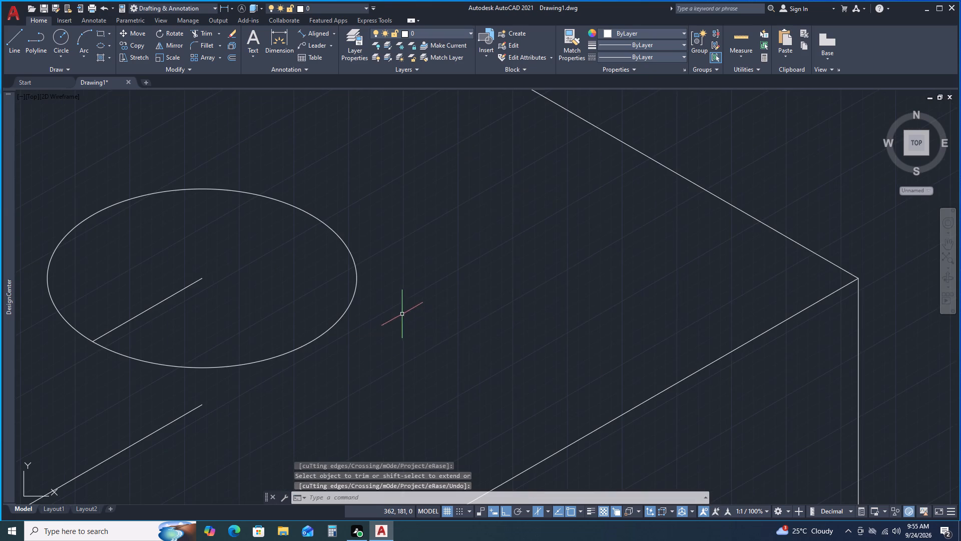
middle_drag(479, 300, 572, 304)
scroll(569, 309, up, 1)
scroll(541, 333, down, 2)
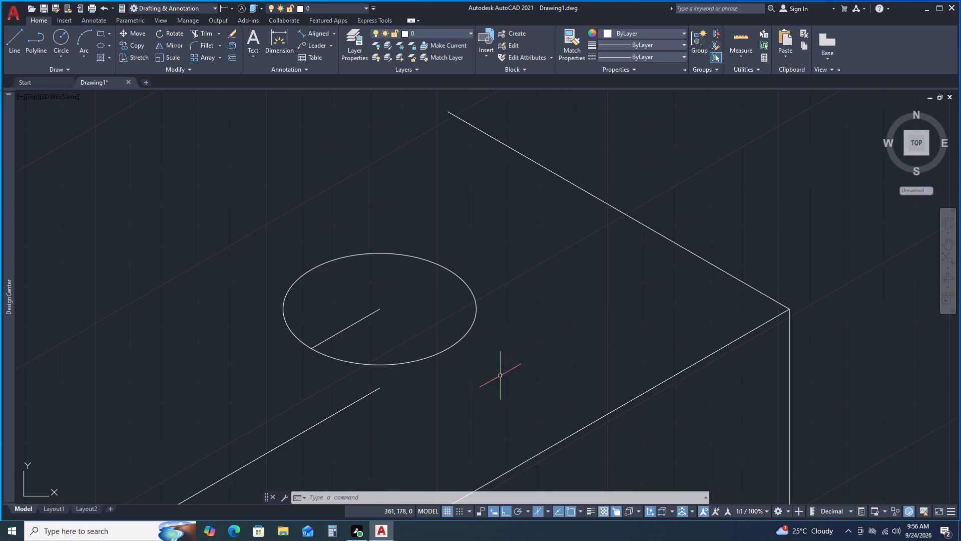
click(13, 40)
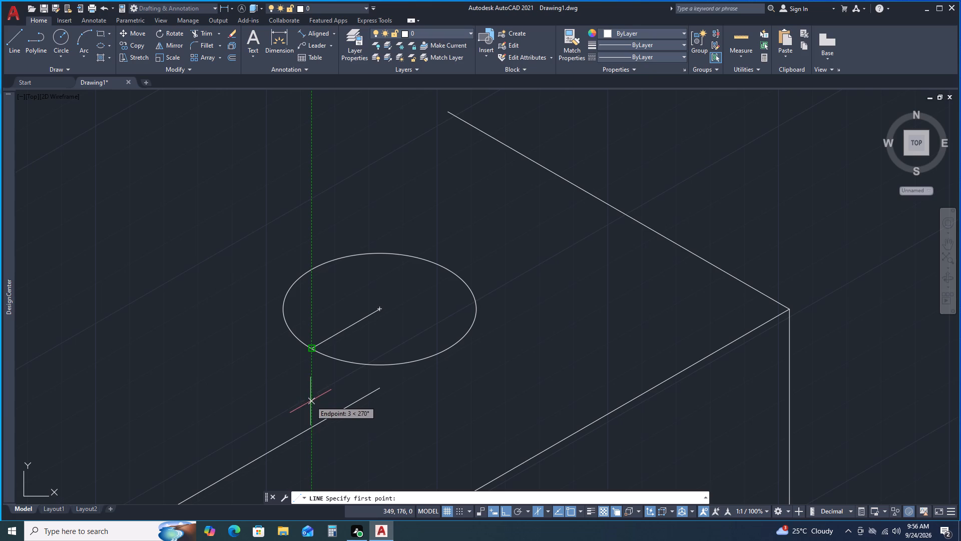
click(312, 448)
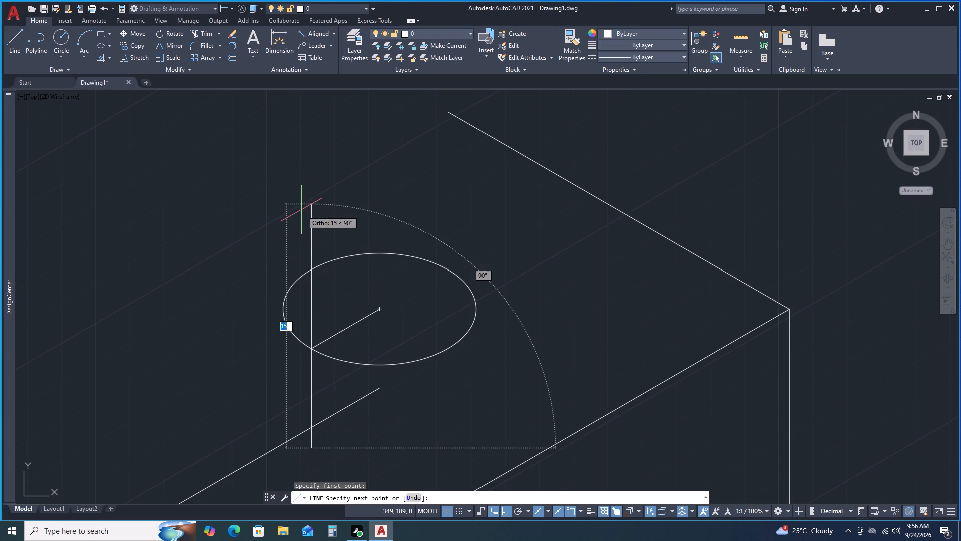
middle_drag(301, 207, 280, 308)
middle_click(279, 308)
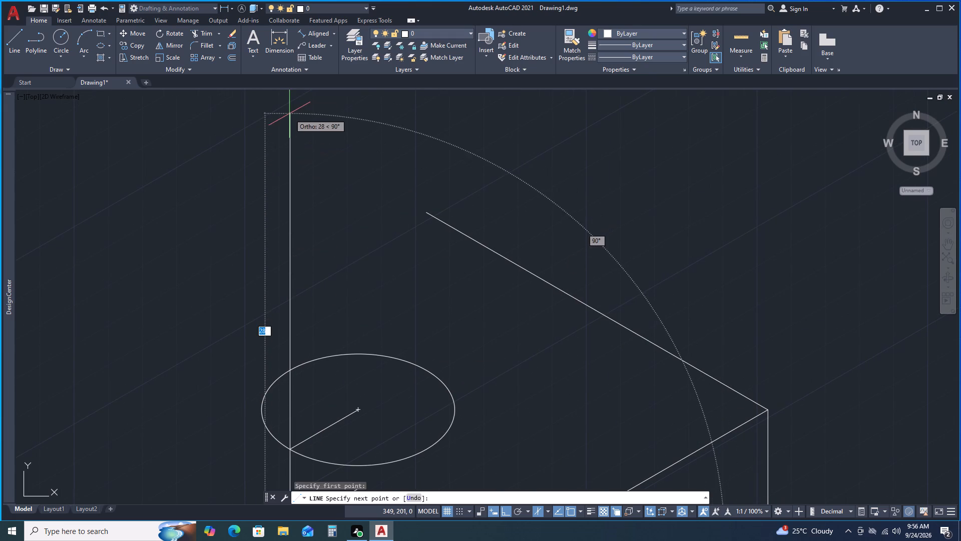
click(289, 114)
scroll(292, 138, down, 1)
key(space)
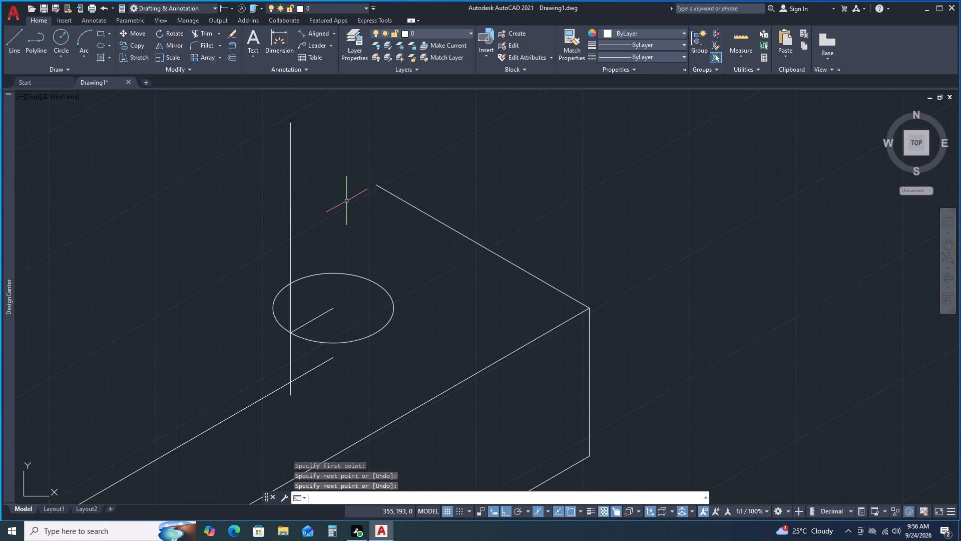
Trim the vertical line's overhang below the long 210° line and remove both portions of that long line.
middle_drag(338, 210, 410, 181)
scroll(401, 194, down, 1)
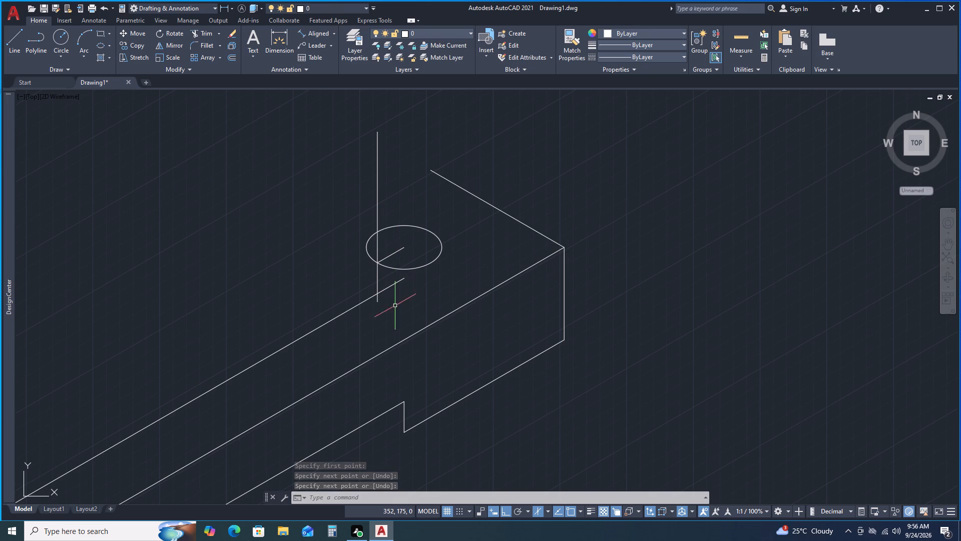
scroll(398, 314, up, 2)
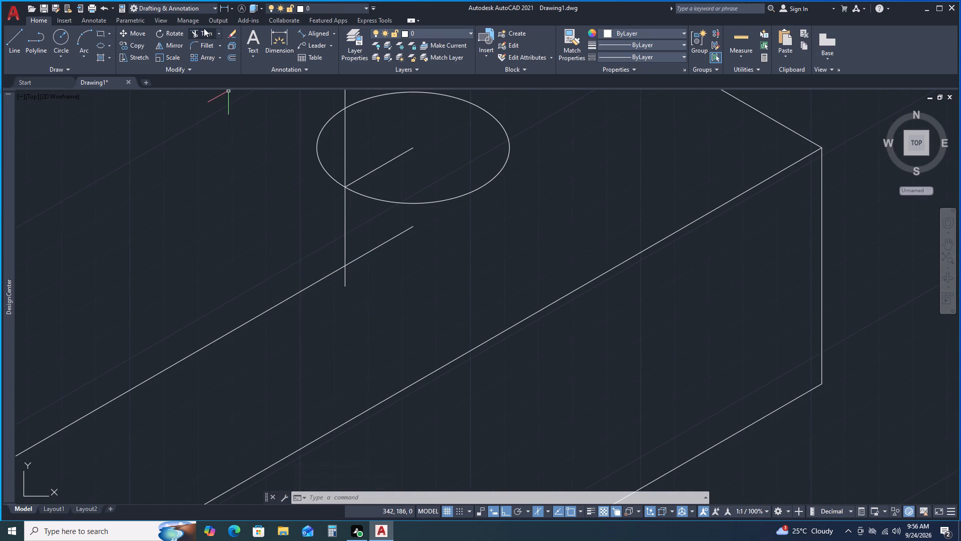
click(205, 33)
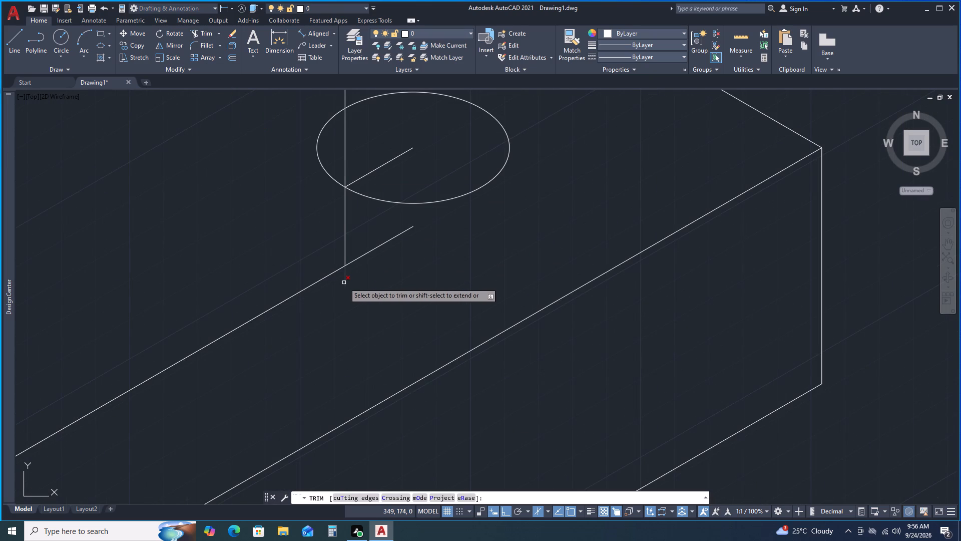
click(344, 283)
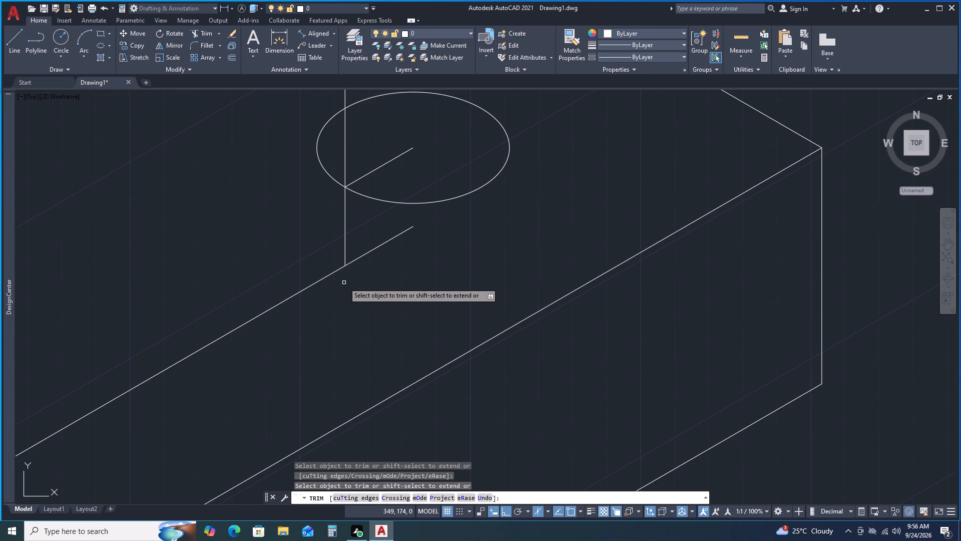
click(364, 255)
scroll(364, 276, down, 2)
scroll(280, 354, down, 1)
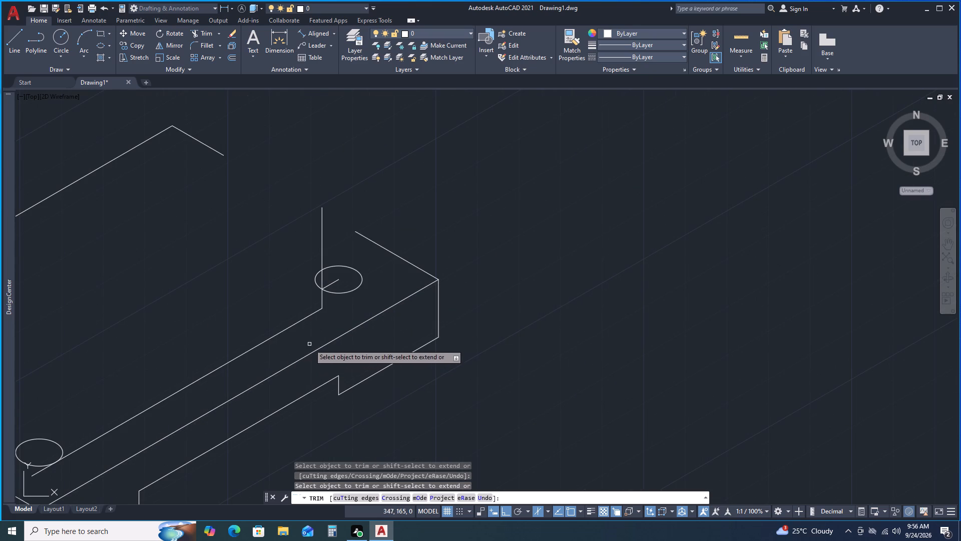
click(285, 332)
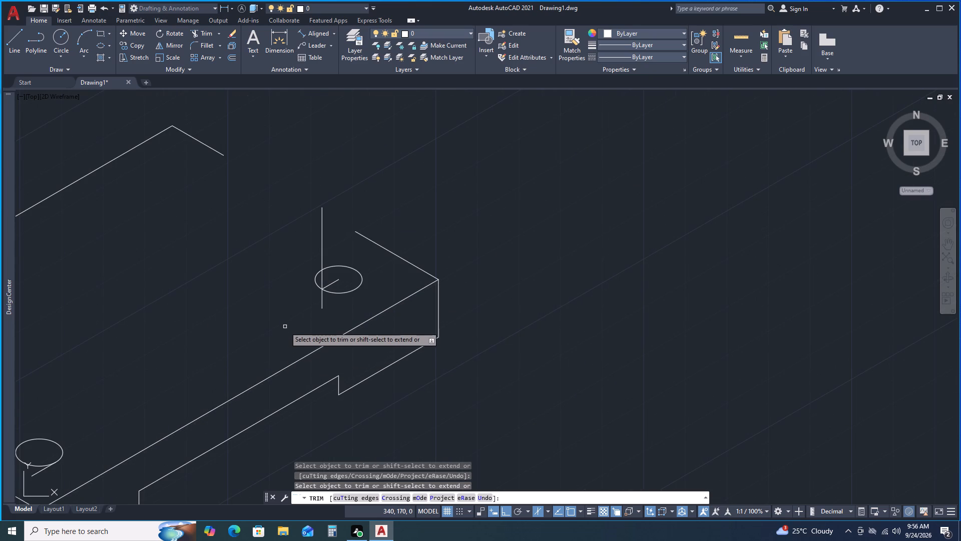
scroll(287, 325, down, 1)
scroll(287, 325, up, 2)
key(space)
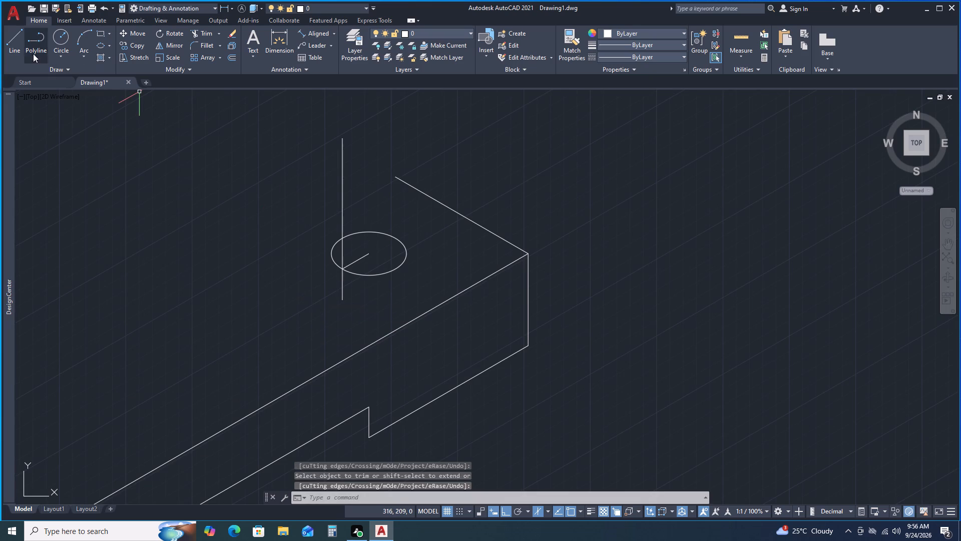
Draw a 10 mm line at 210° from the vertical line's lower end, continuing with a vertical line about 30 mm upward.
click(17, 41)
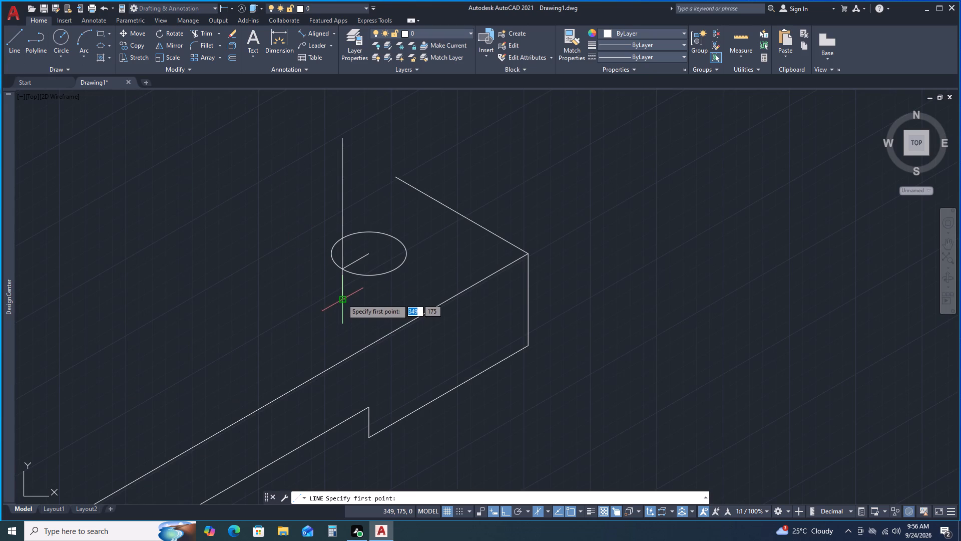
click(342, 299)
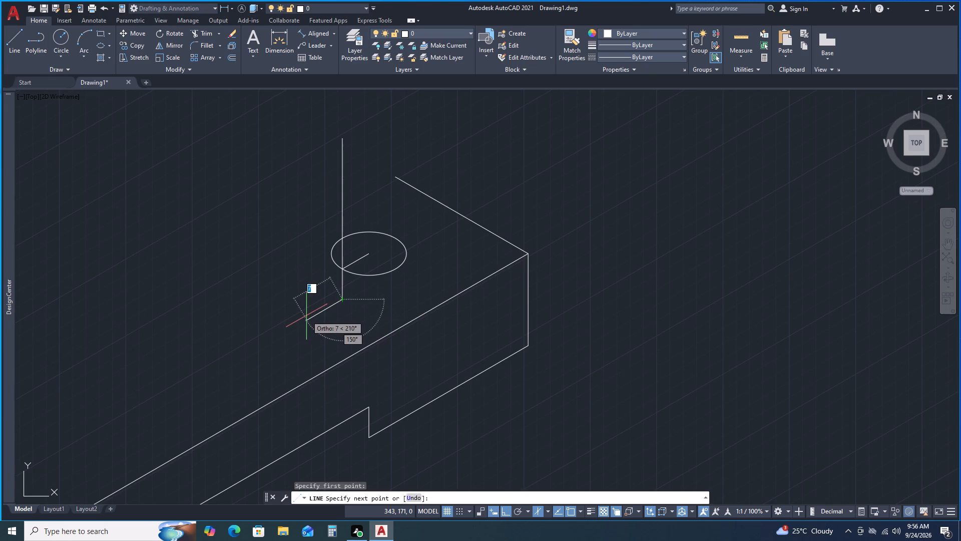
text(10)
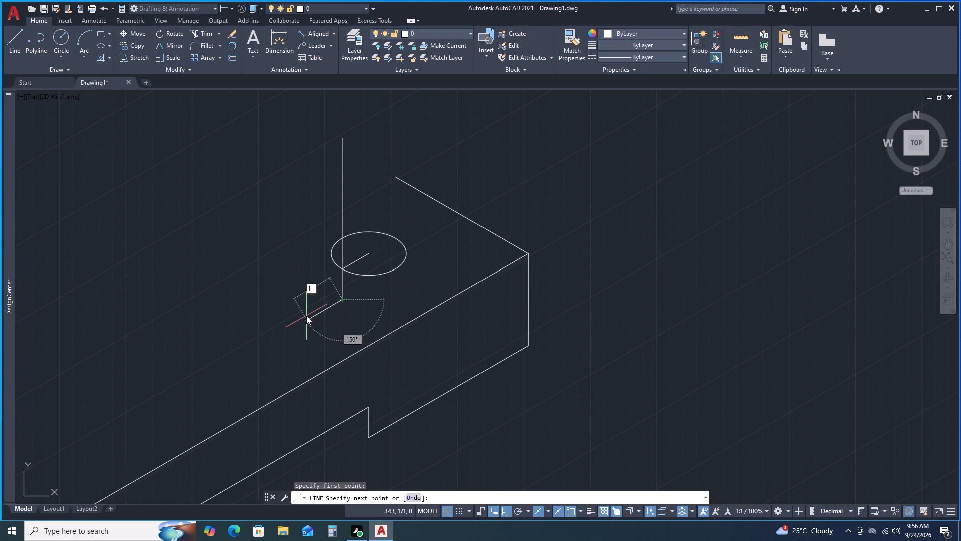
key(Return)
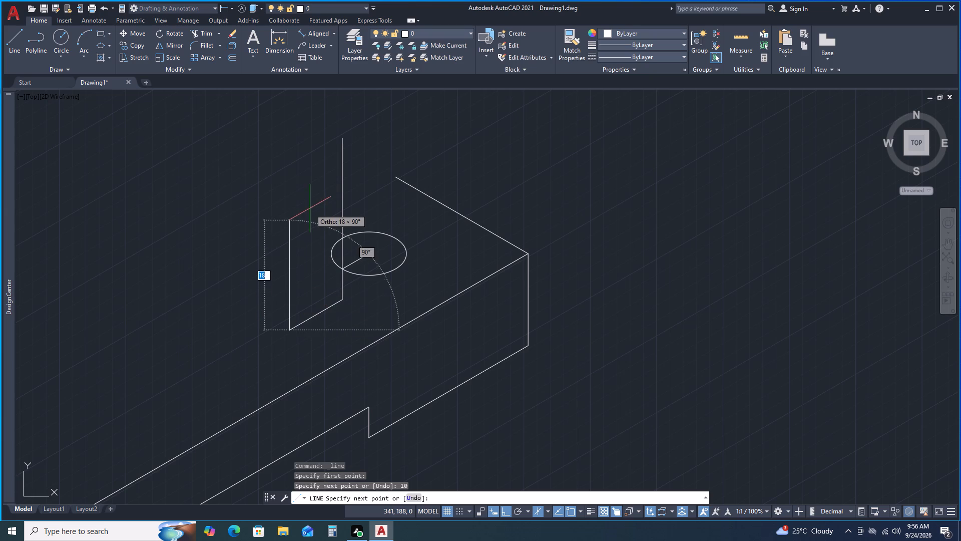
middle_drag(310, 203, 302, 399)
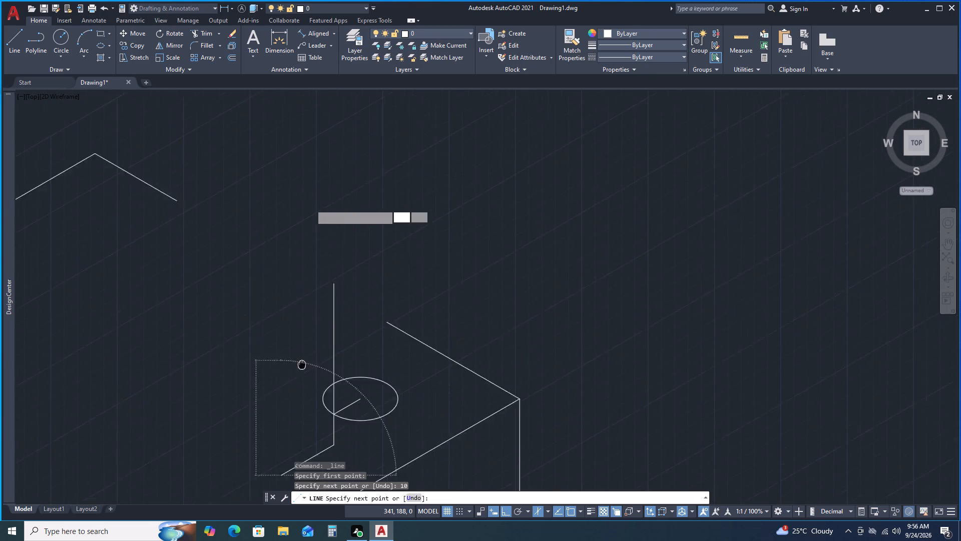
middle_drag(302, 399, 302, 404)
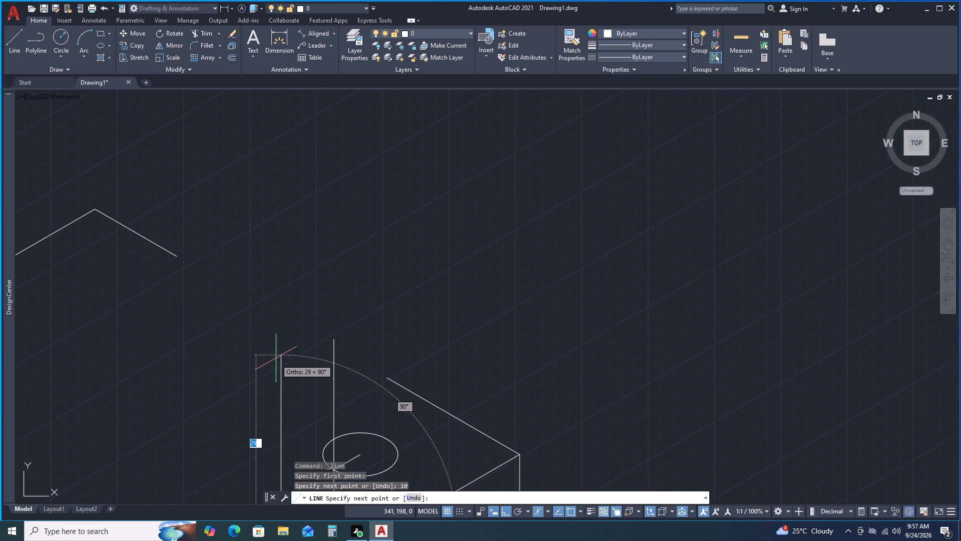
click(276, 351)
key(space)
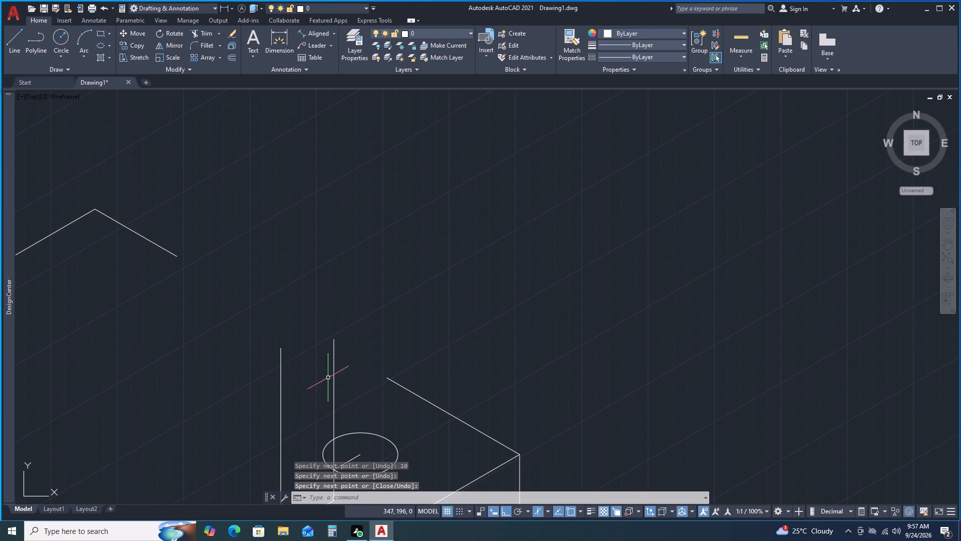
Draw a 60 mm vertical line upward from the midpoint of the 10 mm base line.
middle_drag(385, 368, 418, 252)
key(space)
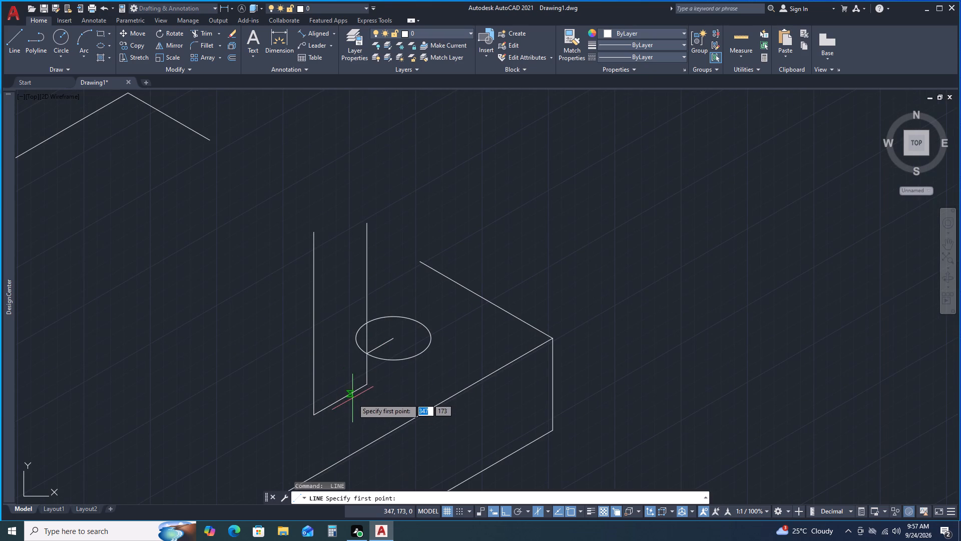
click(338, 402)
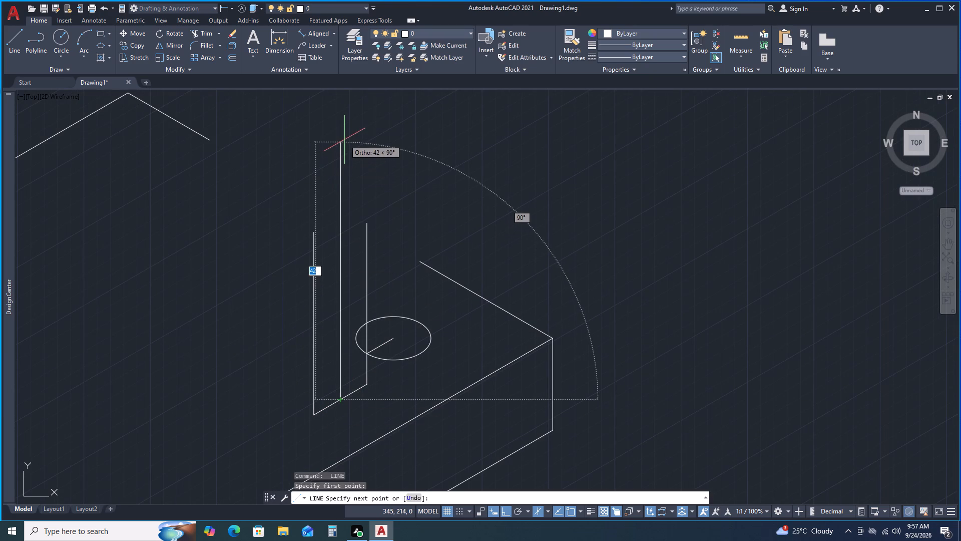
text(60)
key(Return)
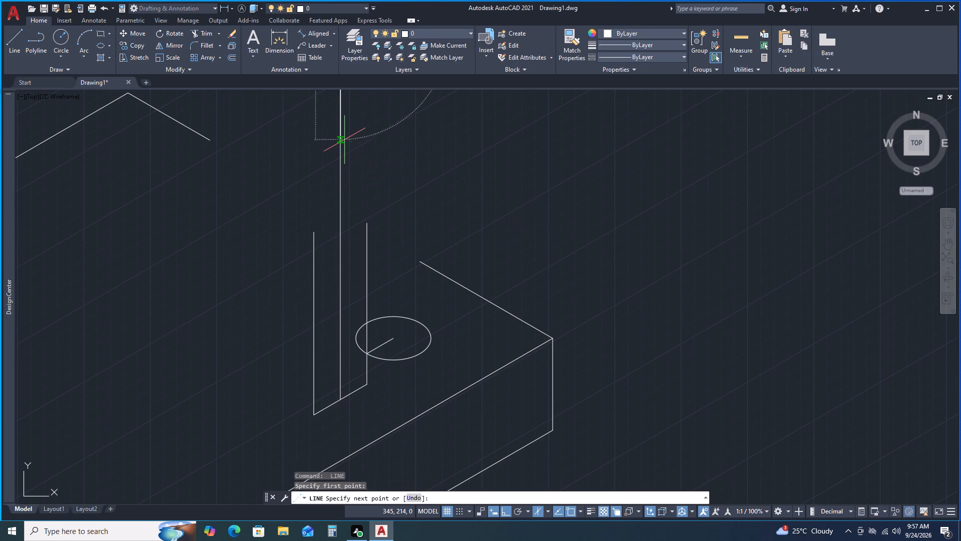
scroll(344, 140, down, 1)
key(space)
scroll(376, 154, down, 1)
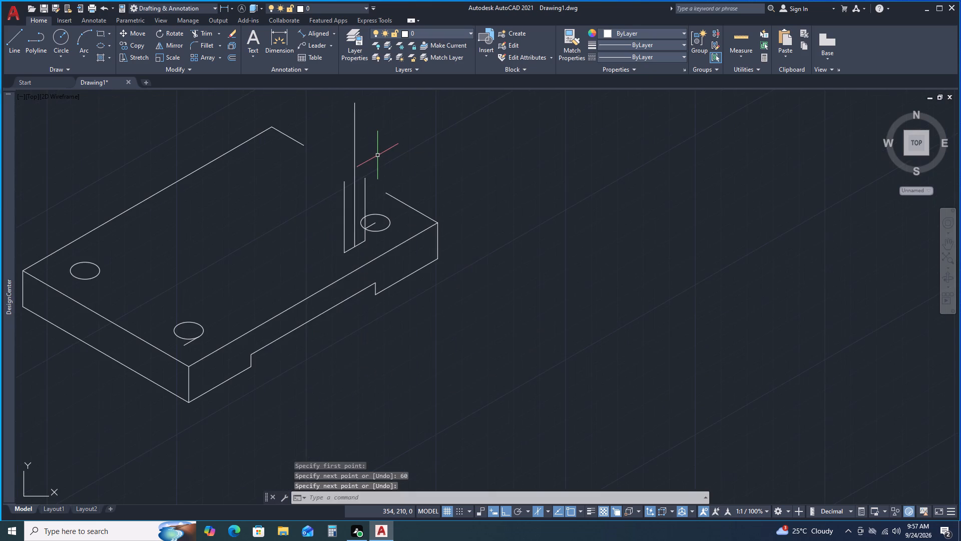
middle_drag(379, 157, 374, 250)
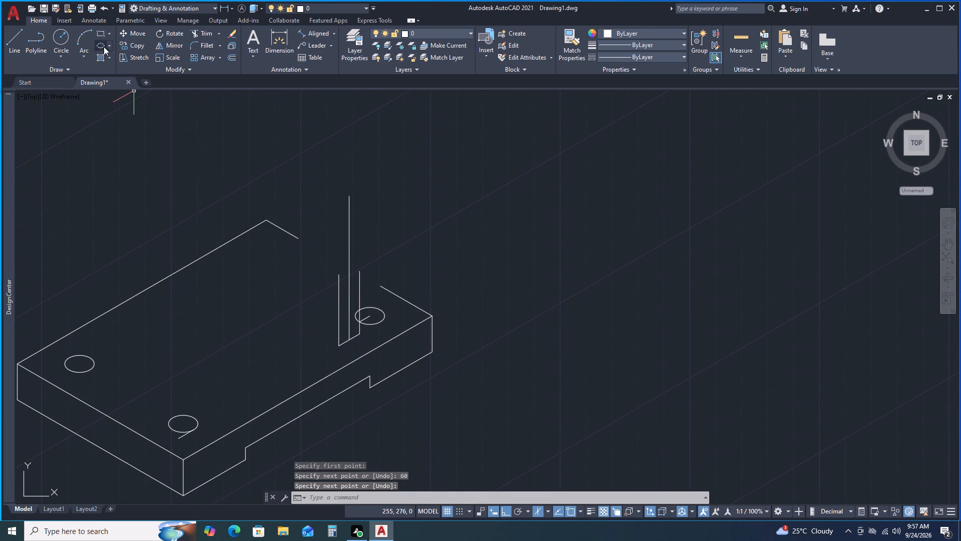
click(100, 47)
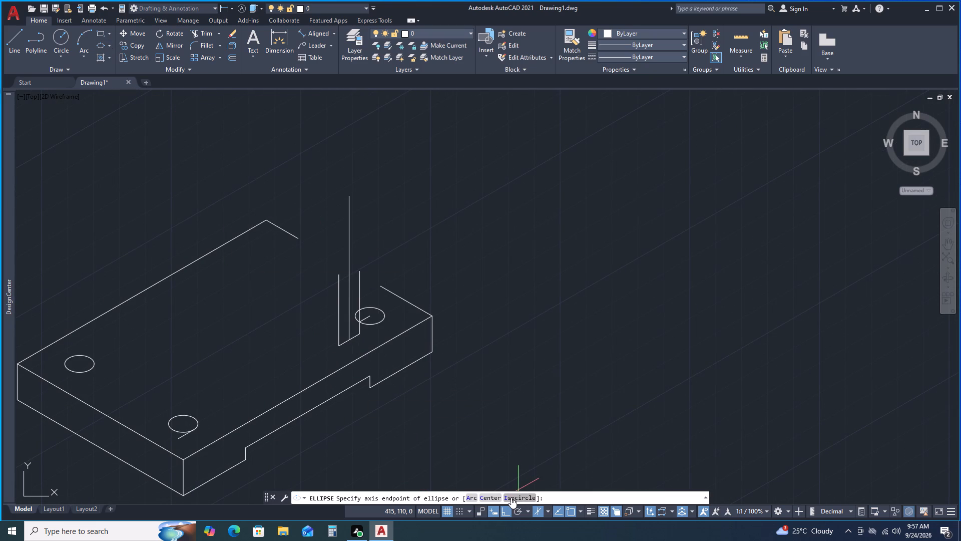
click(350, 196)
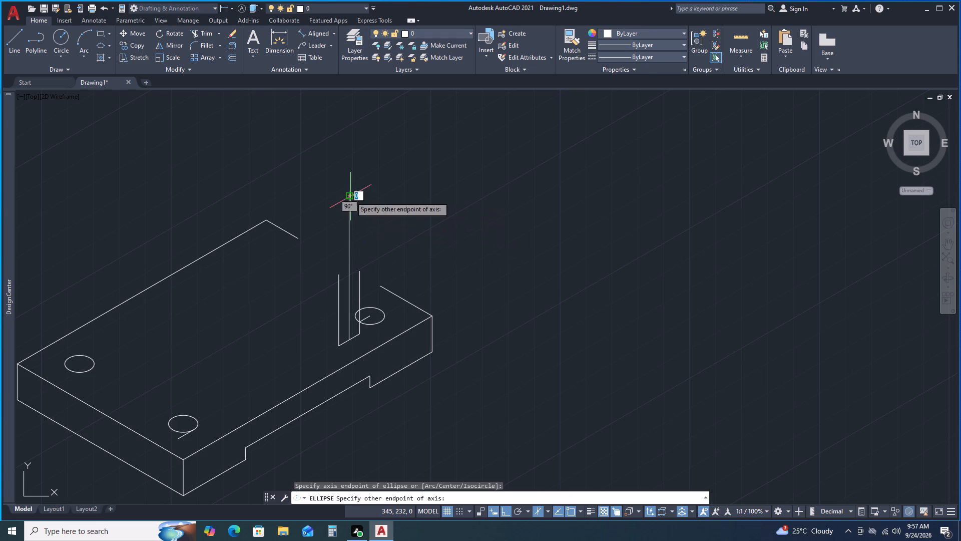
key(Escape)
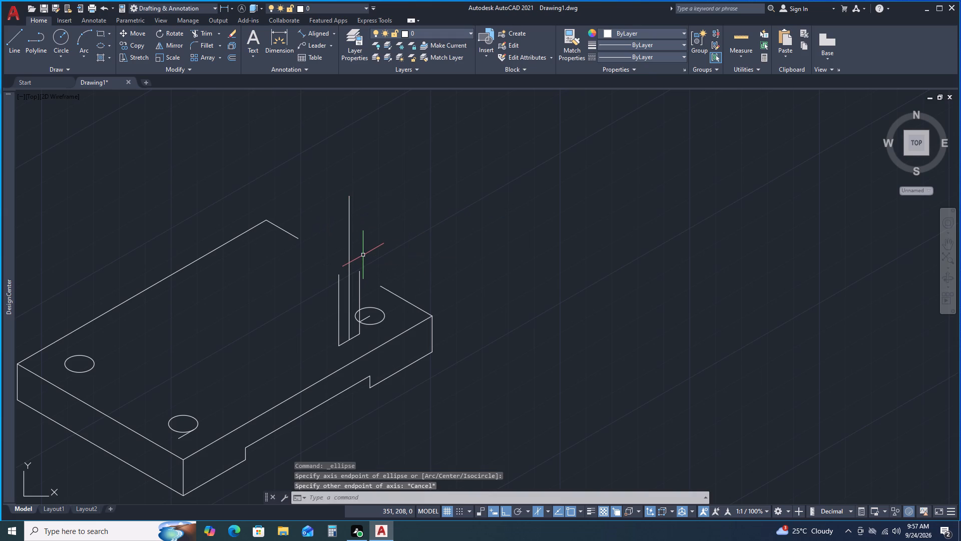
Draw a 25 mm radius isocircle in the right isoplane, centred on the upper end of the 60 mm vertical line.
key(space)
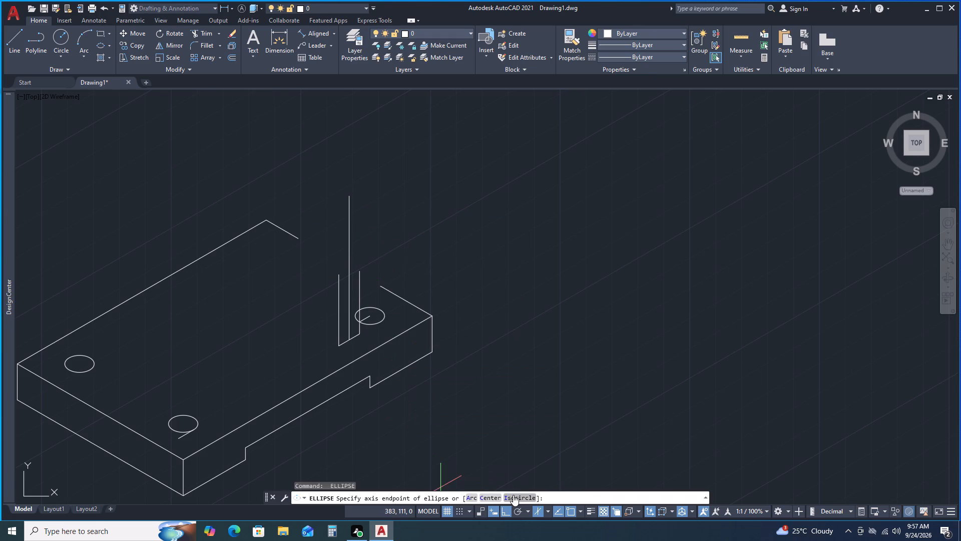
click(514, 494)
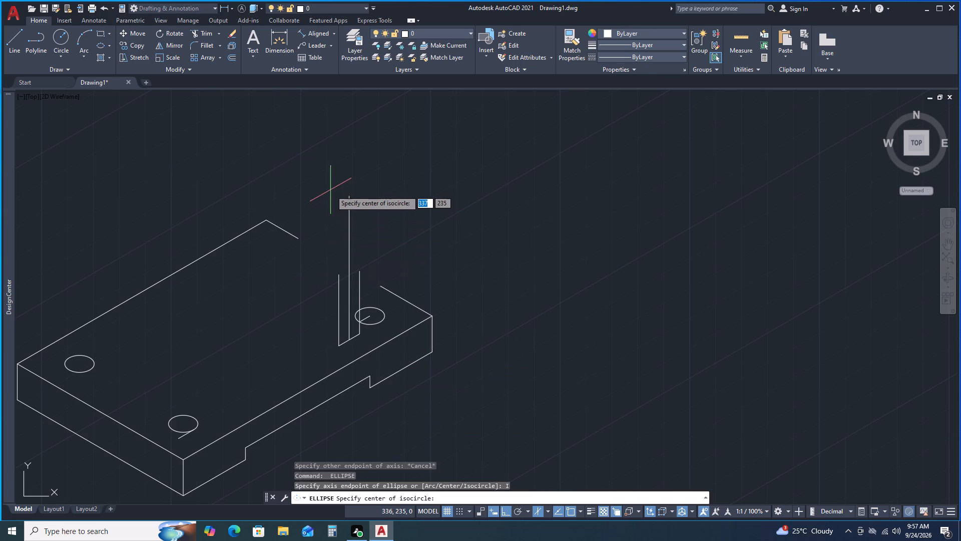
click(349, 198)
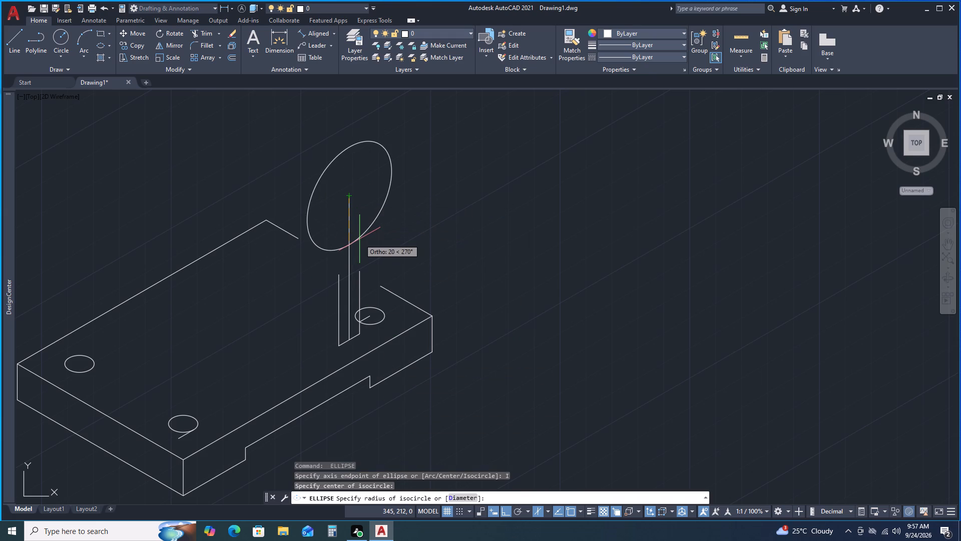
key(F5)
key(F5)
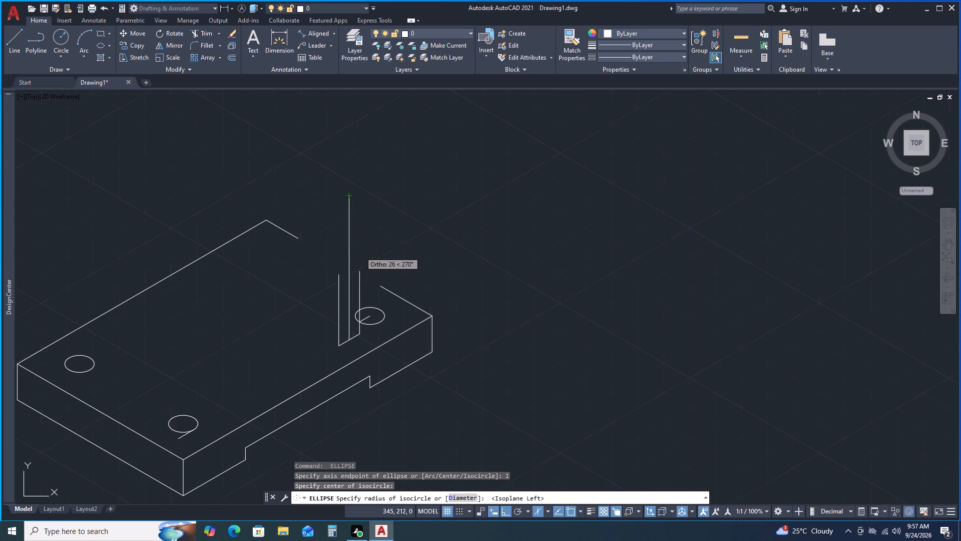
key(F5)
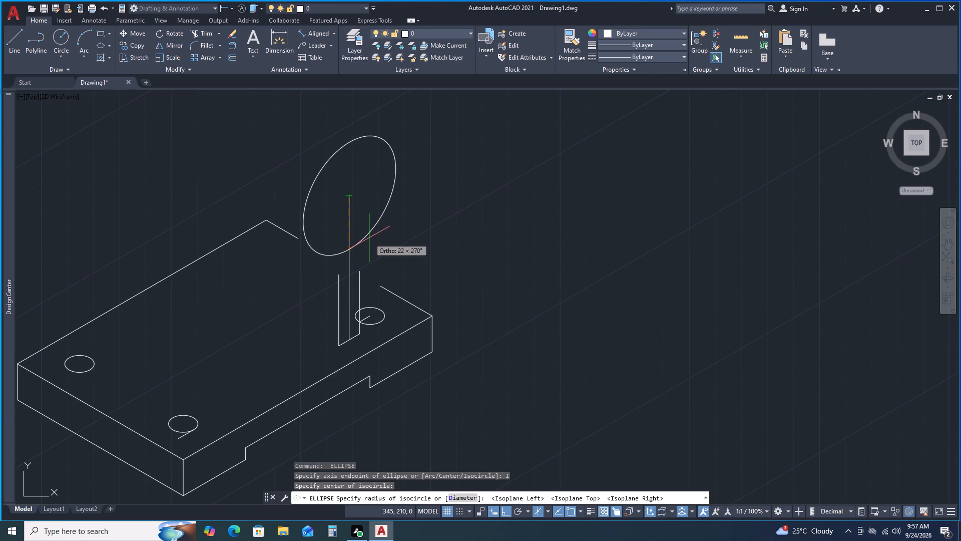
text(25)
key(Return)
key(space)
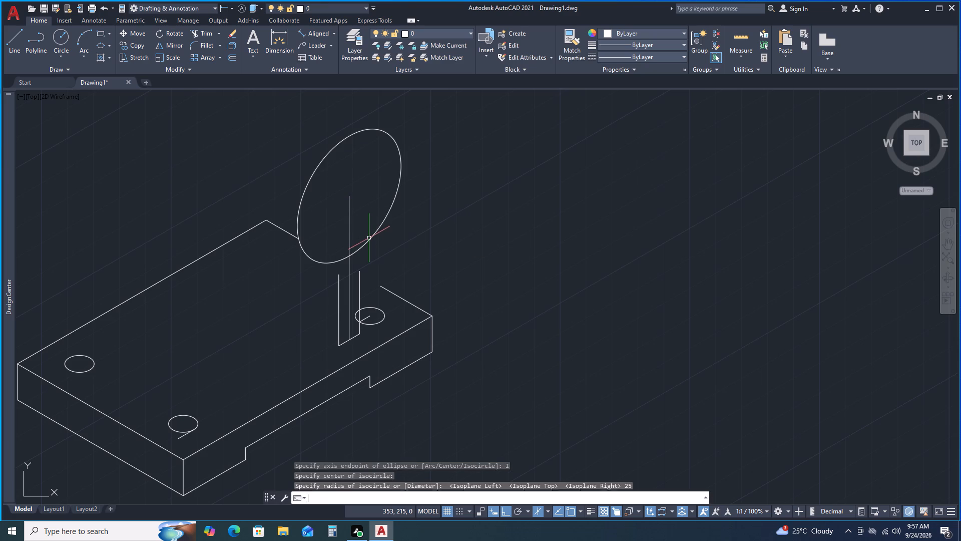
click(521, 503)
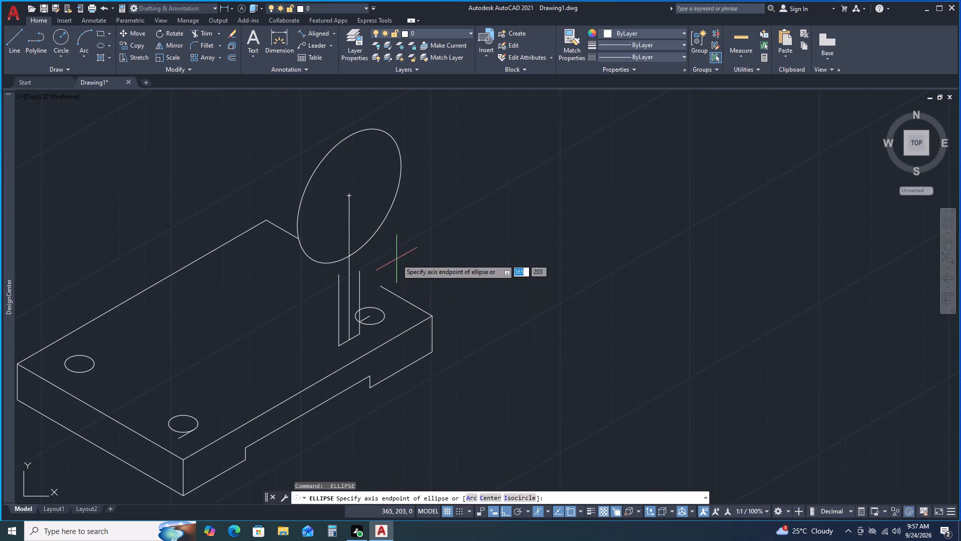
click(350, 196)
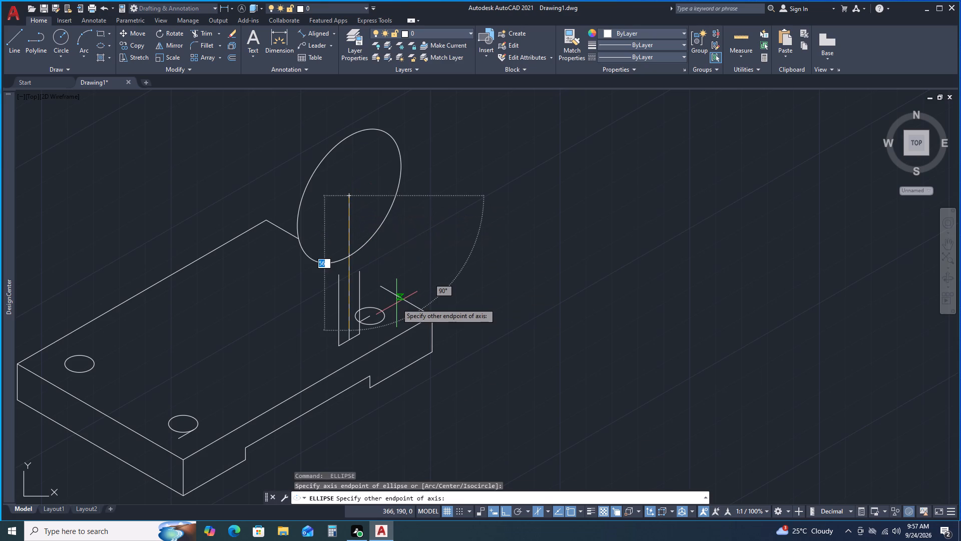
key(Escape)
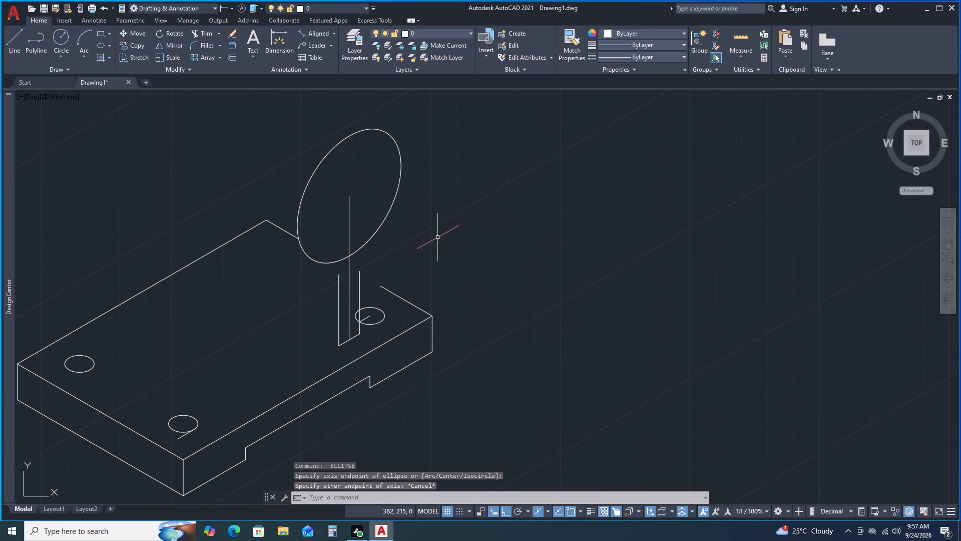
Draw a concentric 35 mm radius isocircle centred on the upper end of the 60 mm vertical line.
key(space)
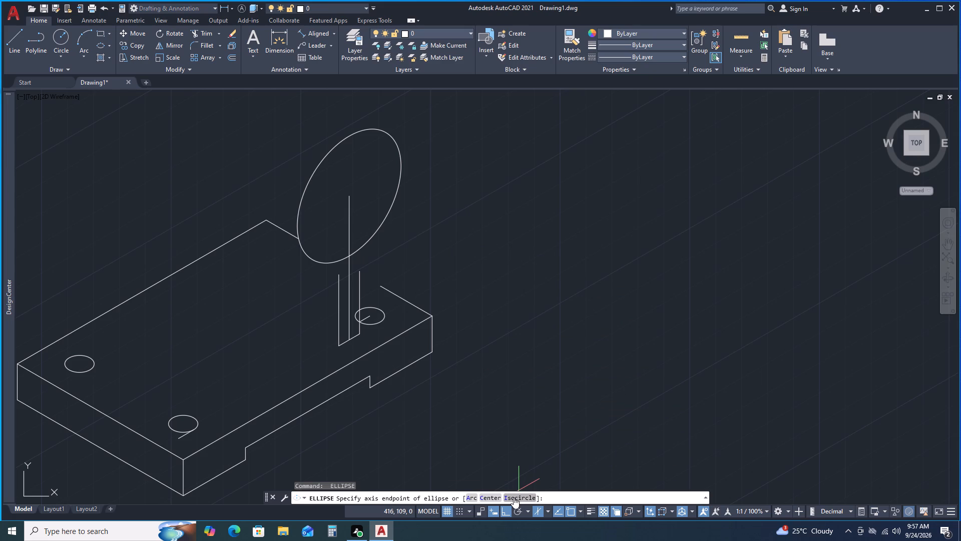
click(514, 497)
click(349, 196)
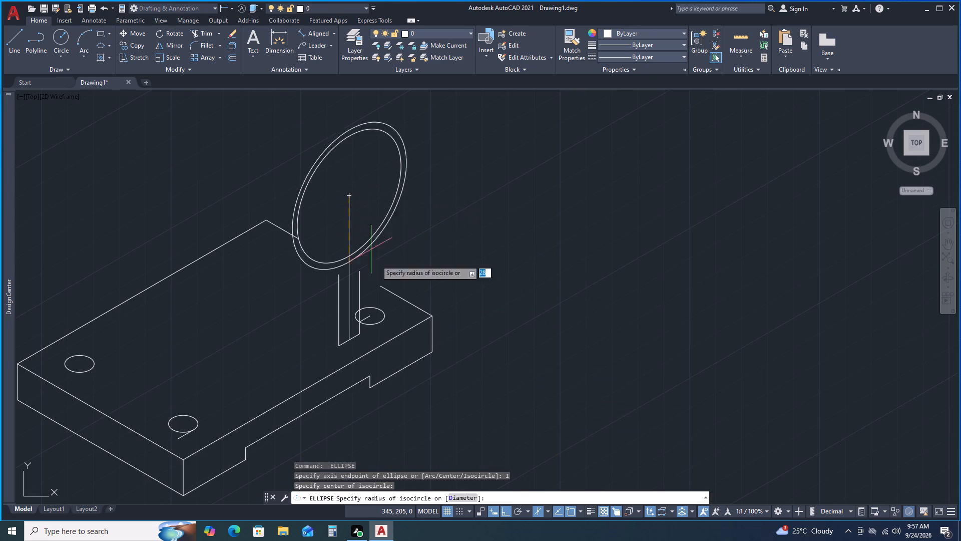
text(35)
key(Return)
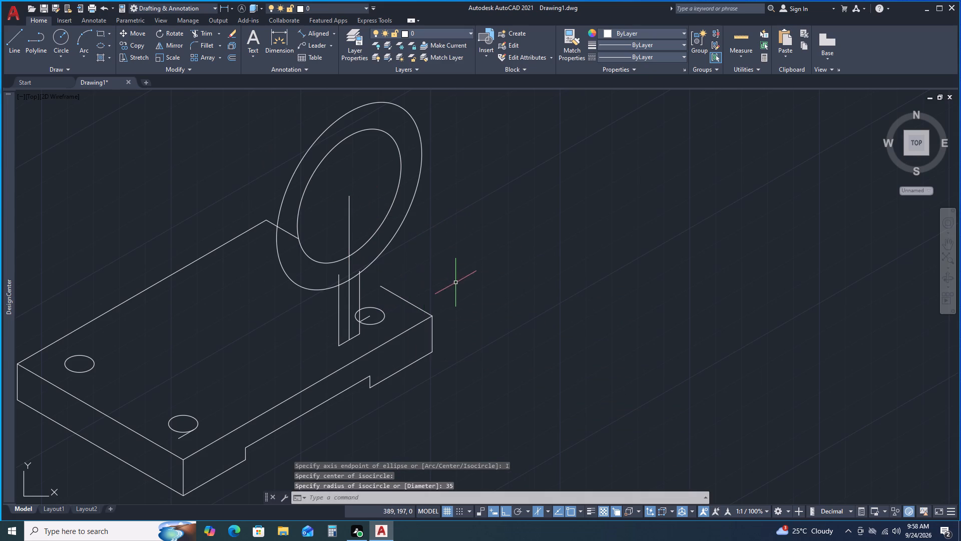
Extend the block's short top edge beside the copied hole to meet the nearer vertical stem line.
scroll(399, 264, up, 2)
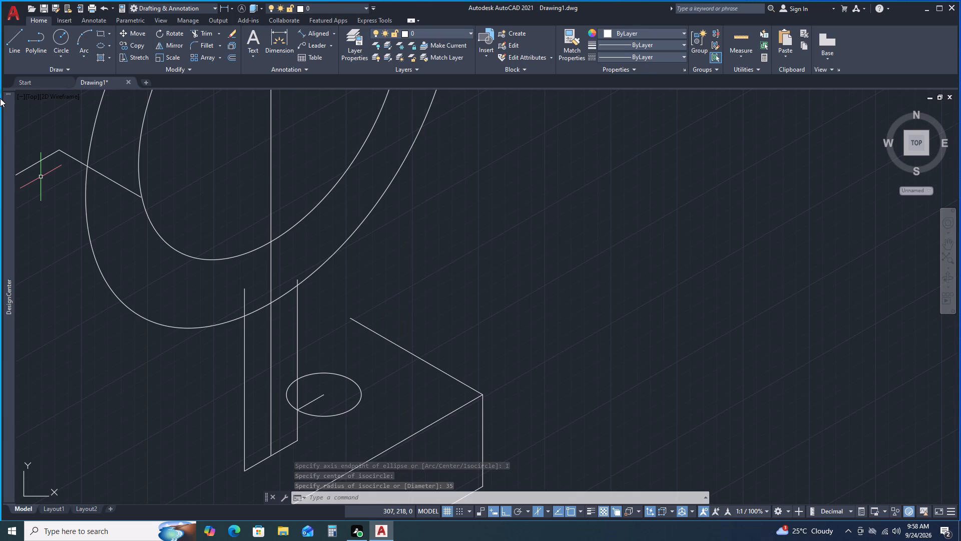
click(206, 34)
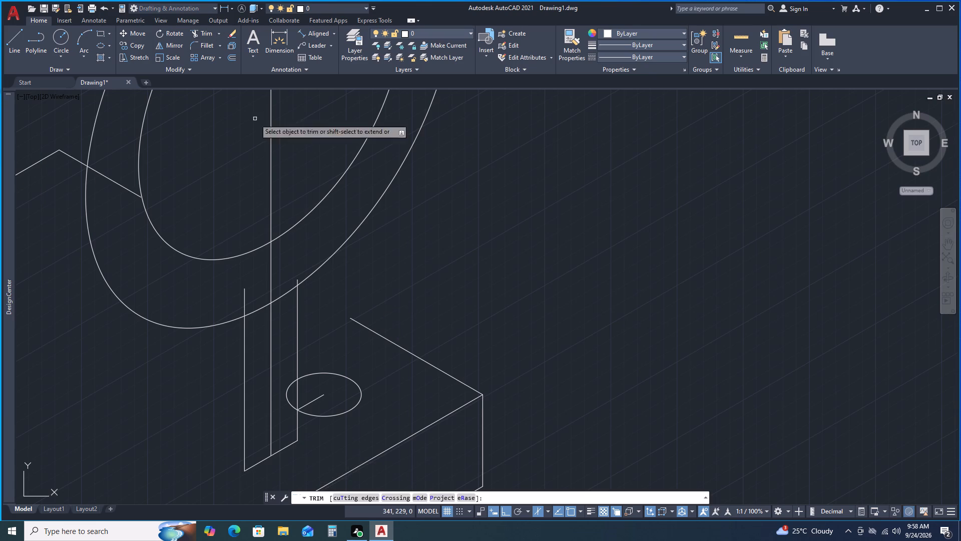
shift+click(394, 345)
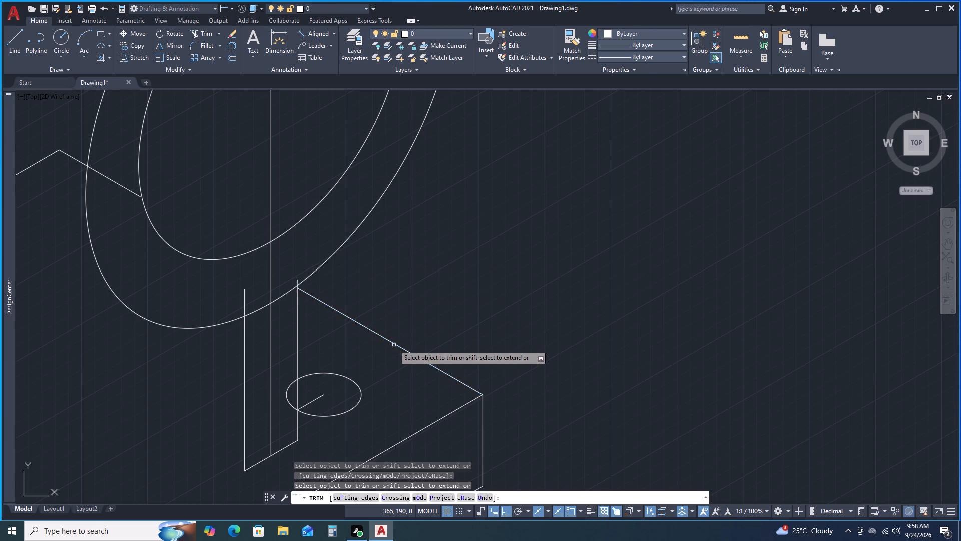
Trim both stem lines' overhangs above the outer isocircle and the outer isocircle's arc between the stem lines.
scroll(321, 298, up, 1)
scroll(321, 298, down, 1)
scroll(321, 298, up, 2)
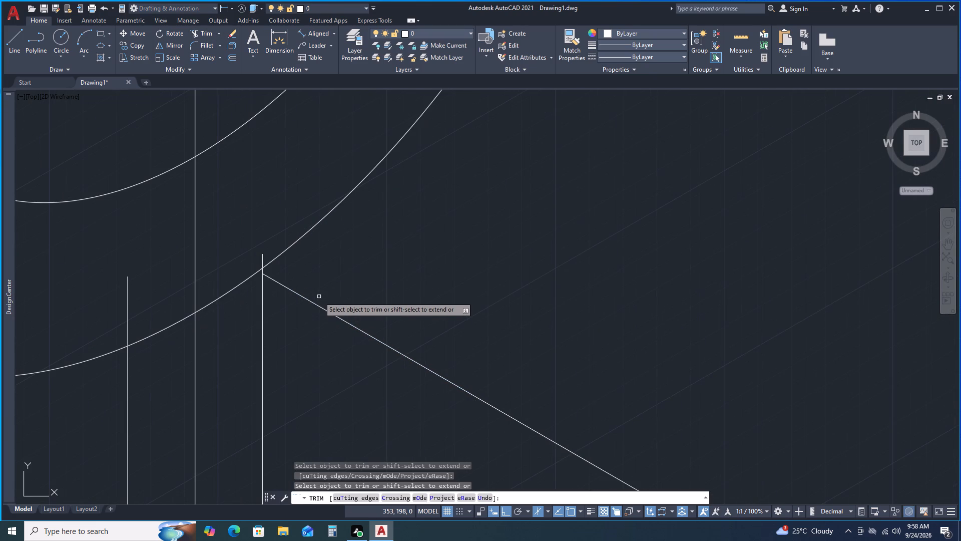
click(262, 259)
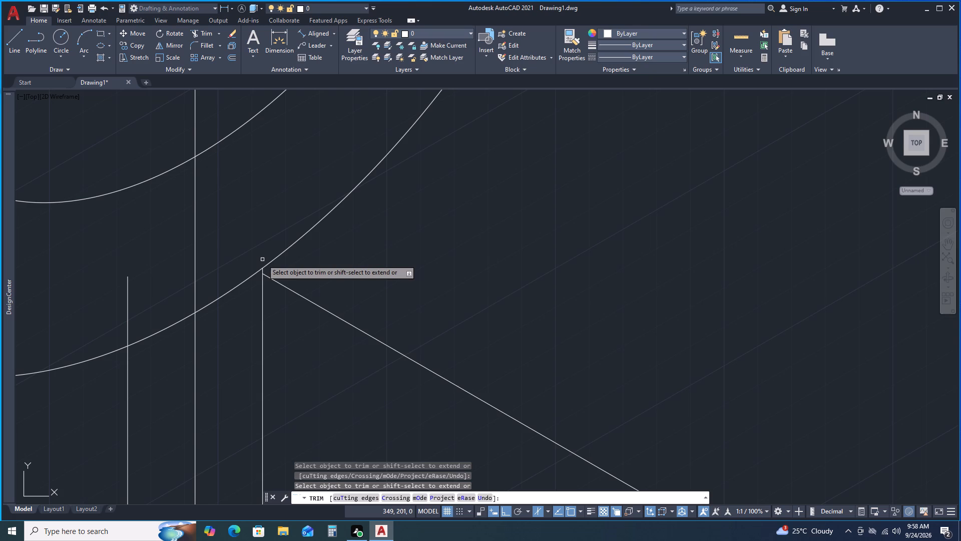
scroll(267, 298, down, 1)
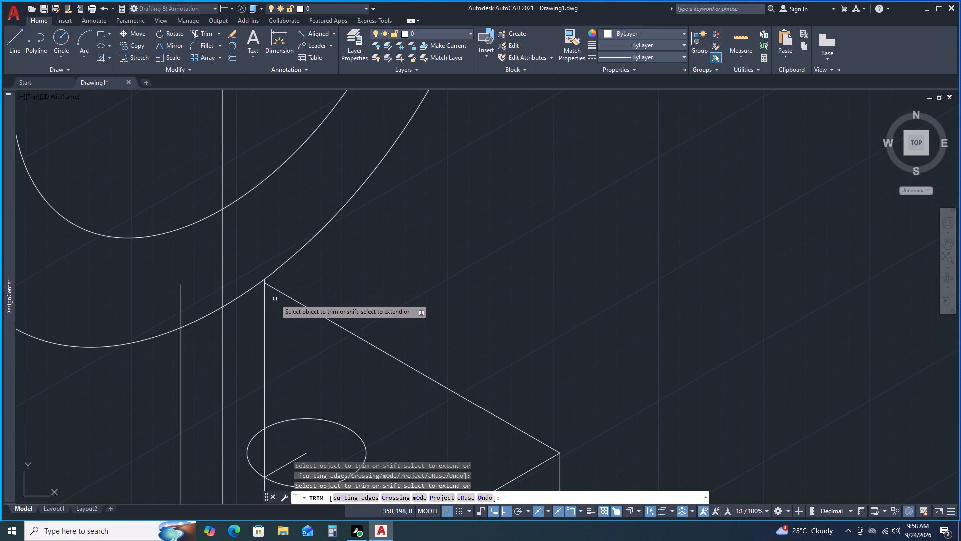
click(252, 291)
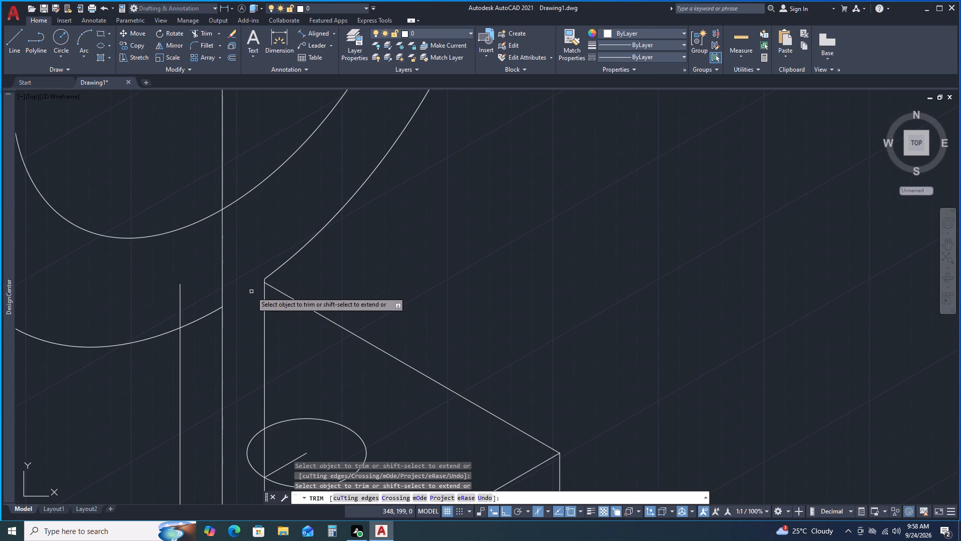
click(208, 313)
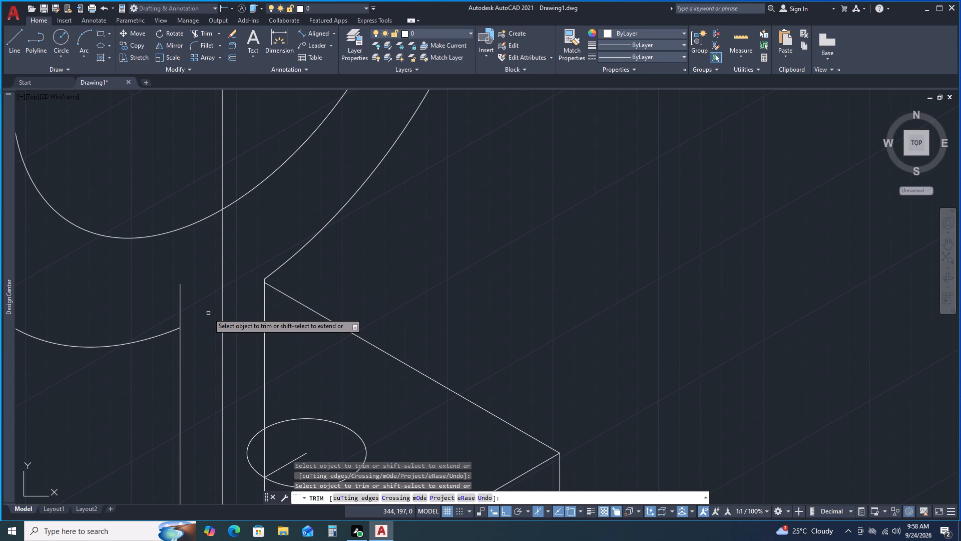
click(181, 297)
Trim the part of the block's rear top edge that lies inside the outer isocircle.
scroll(181, 297, down, 2)
scroll(295, 290, down, 1)
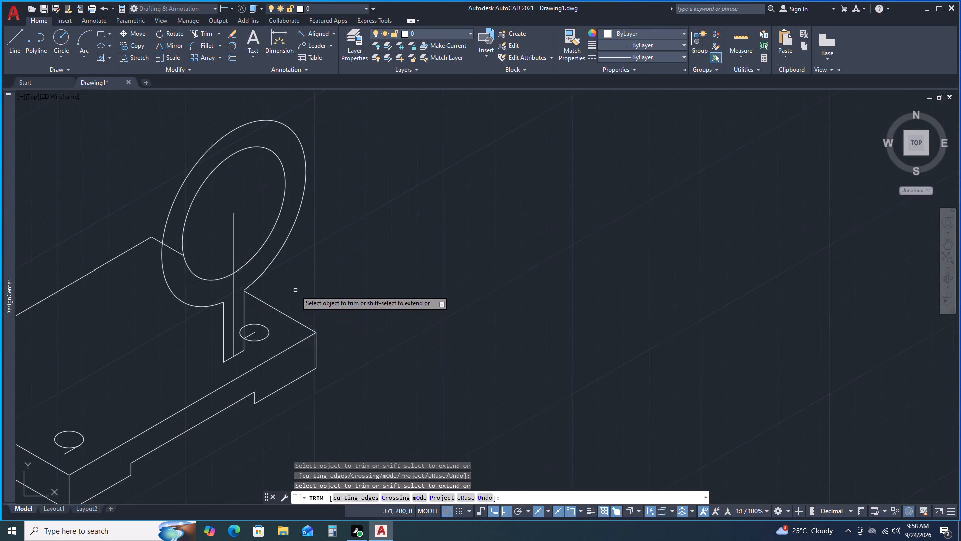
middle_drag(304, 288, 405, 287)
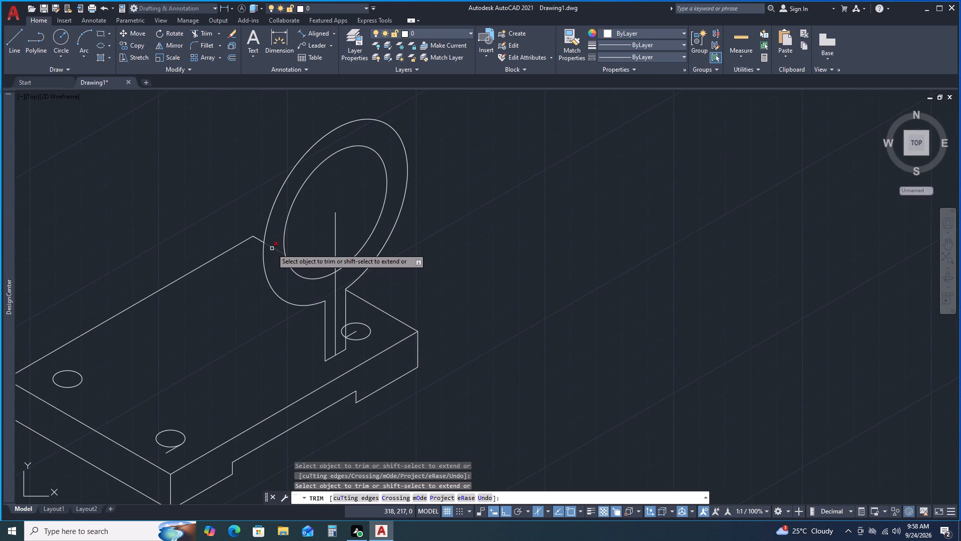
click(272, 248)
key(space)
Erase the 60 mm vertical construction line running from the stem's base to the ring's centre.
scroll(440, 237, down, 1)
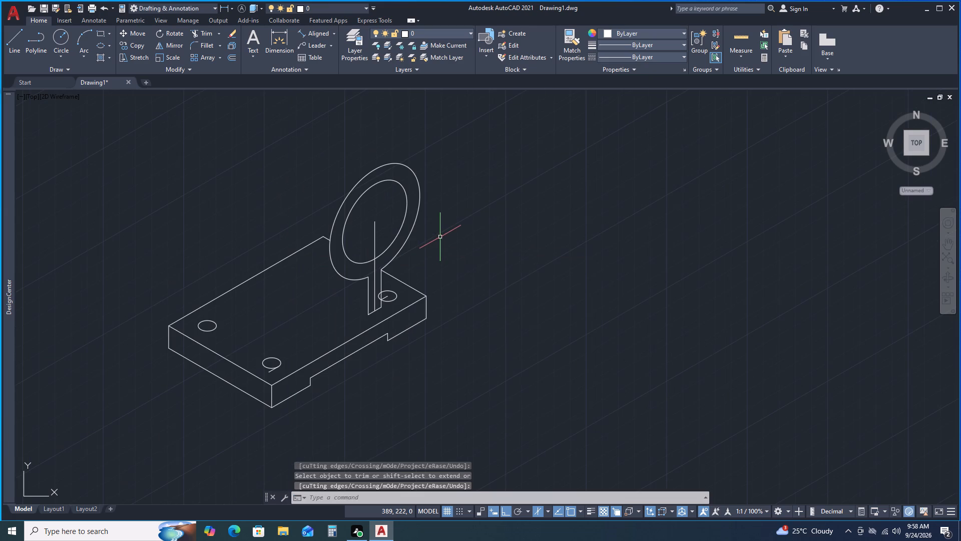
click(380, 231)
click(370, 236)
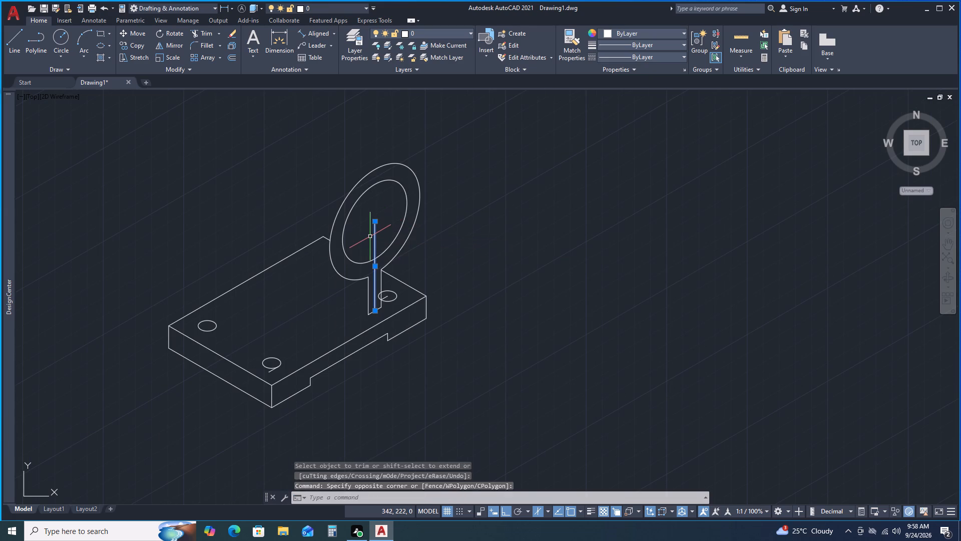
right_click(369, 237)
click(392, 299)
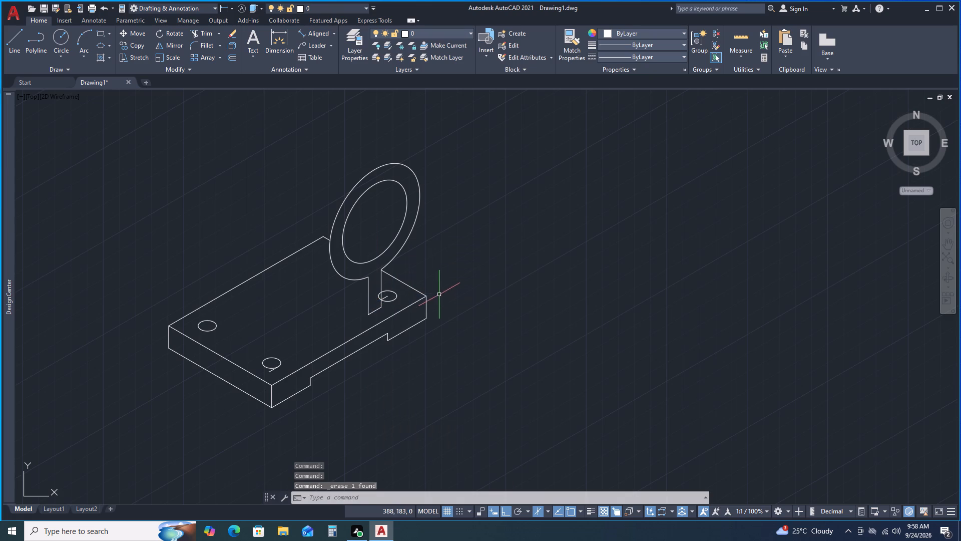
Trim the hole's arc hidden behind the stem and remove the short radius line inside that hole.
scroll(438, 258, up, 2)
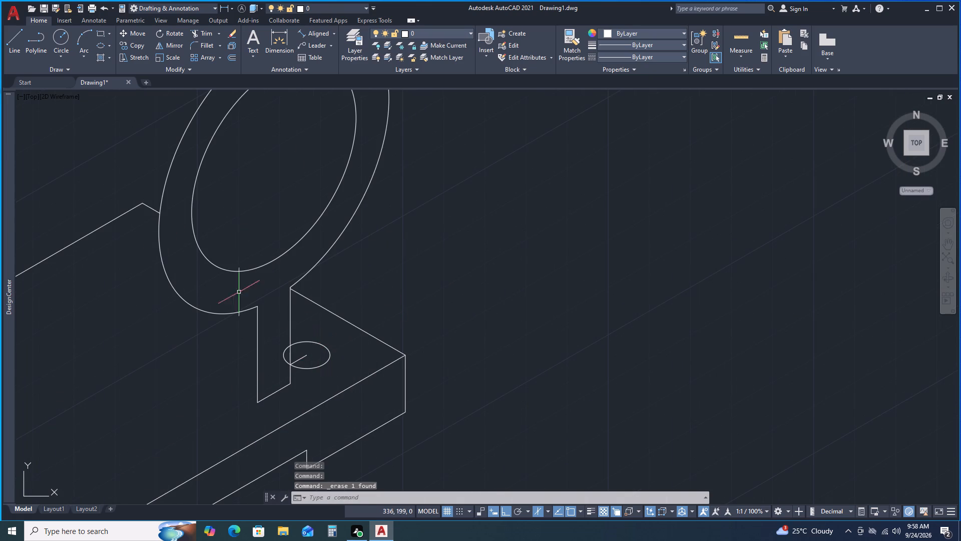
click(207, 34)
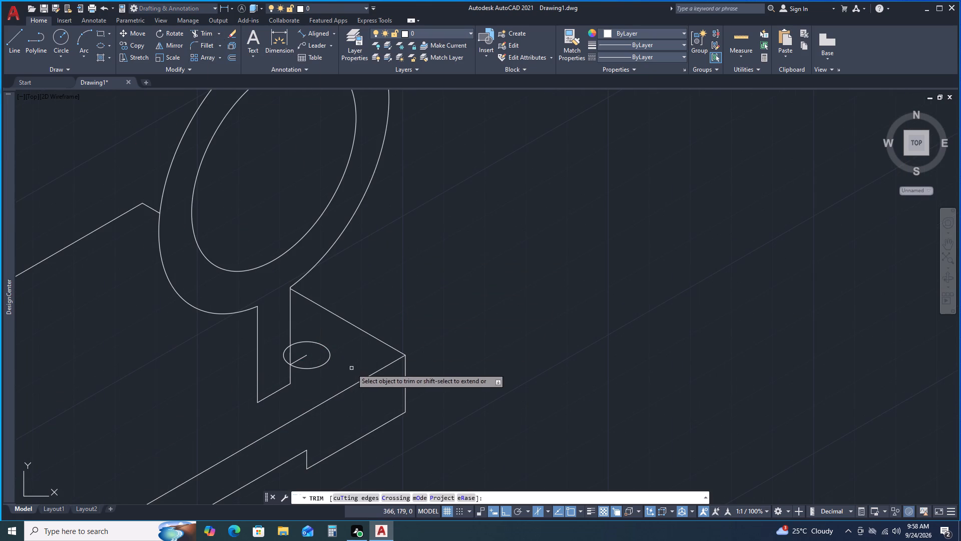
scroll(347, 370, up, 2)
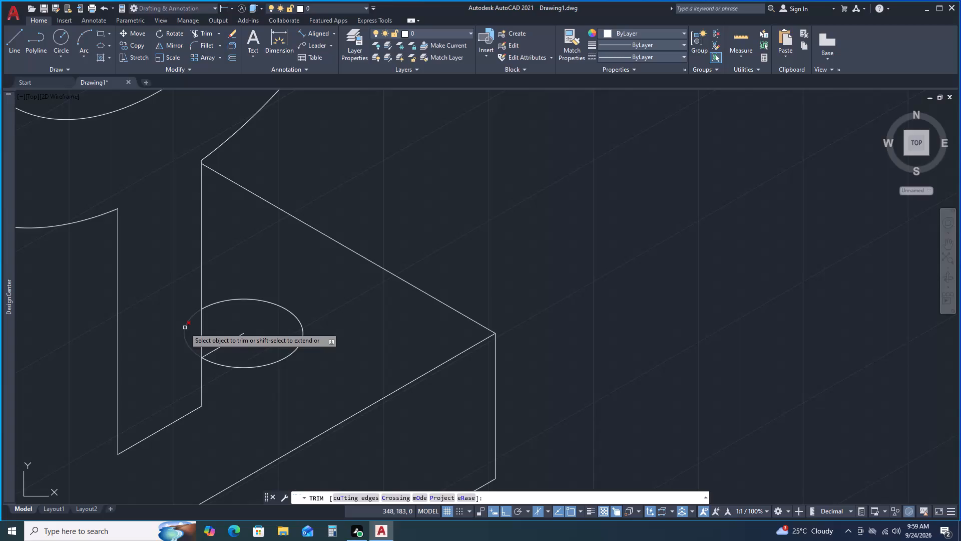
click(185, 328)
click(222, 346)
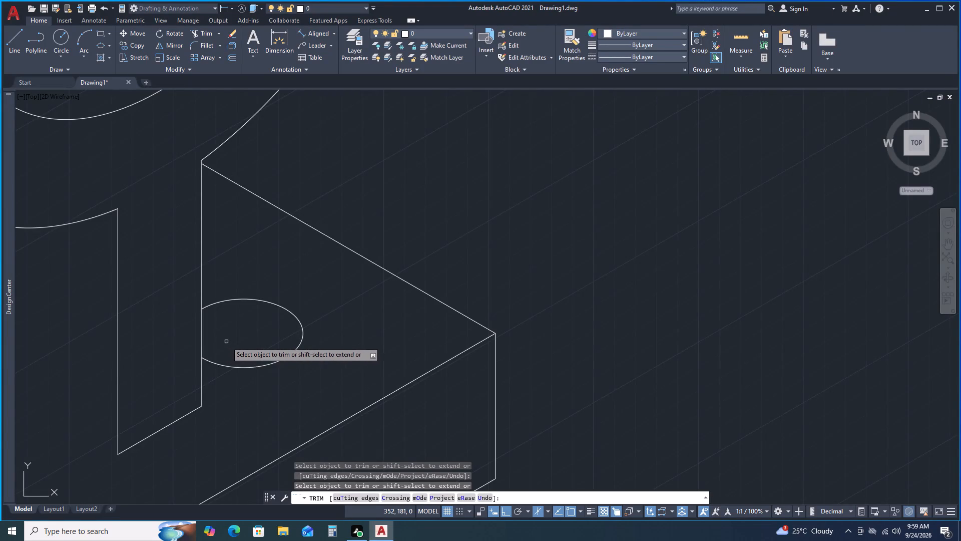
scroll(226, 342, down, 1)
scroll(227, 338, up, 1)
scroll(227, 338, down, 1)
scroll(229, 336, up, 1)
scroll(229, 336, down, 1)
scroll(356, 289, down, 1)
scroll(434, 331, down, 1)
key(space)
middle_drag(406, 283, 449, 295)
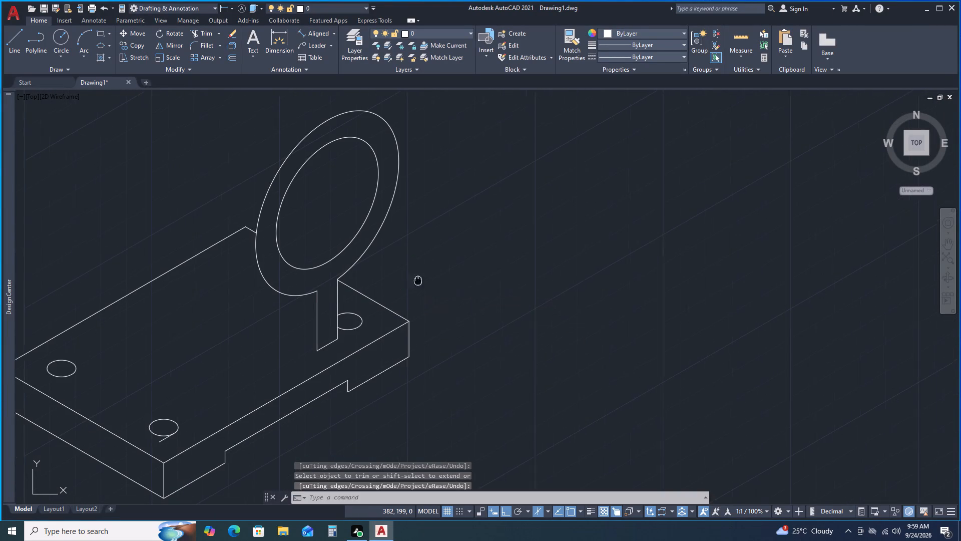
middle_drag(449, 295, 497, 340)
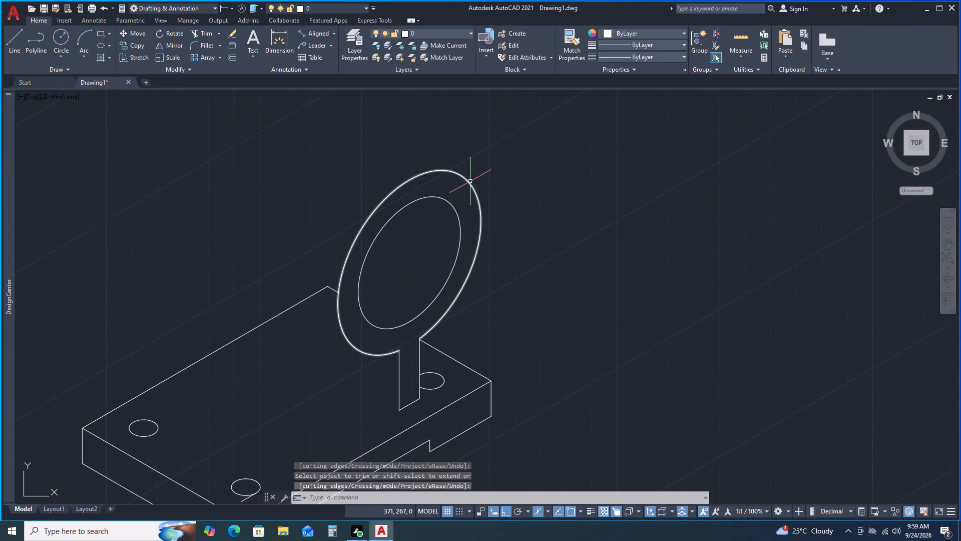
Copy the ring's outer isocircle 60 mm backward along the 150° isometric axis, using its centre as base point.
click(470, 181)
right_click(484, 172)
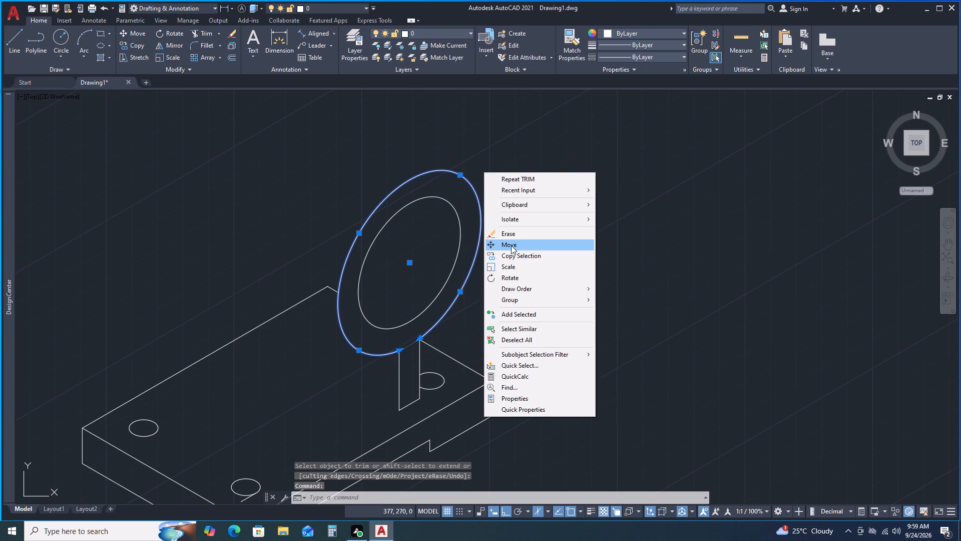
click(510, 254)
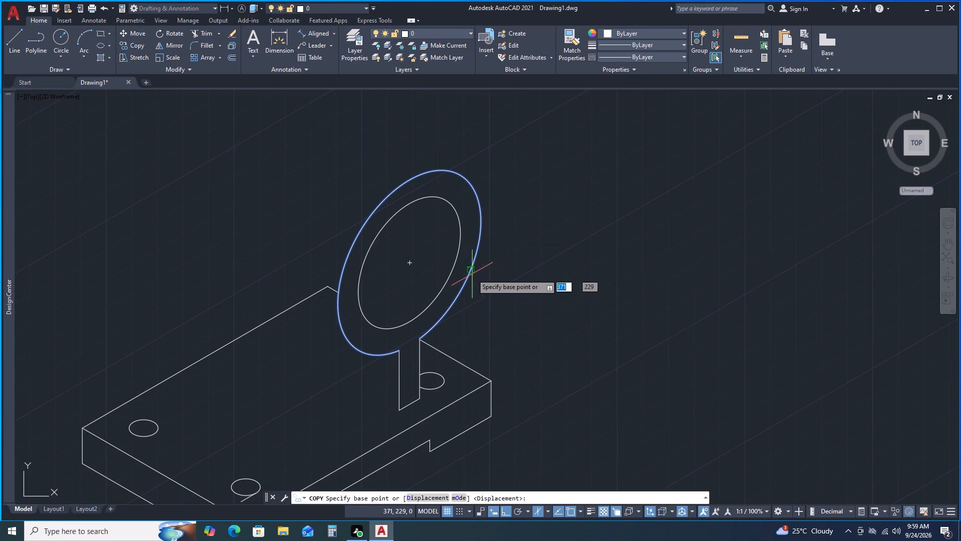
click(410, 263)
key(F5)
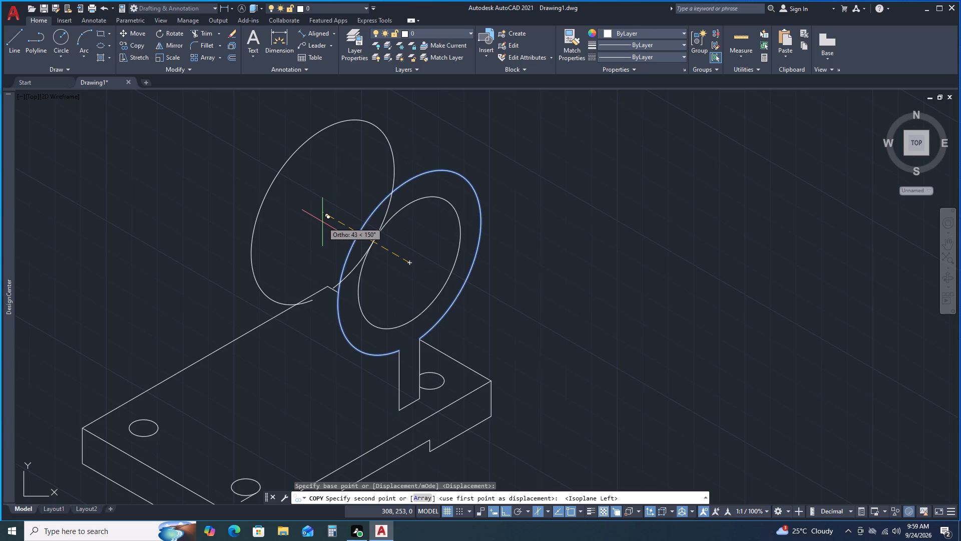
text(60)
key(Return)
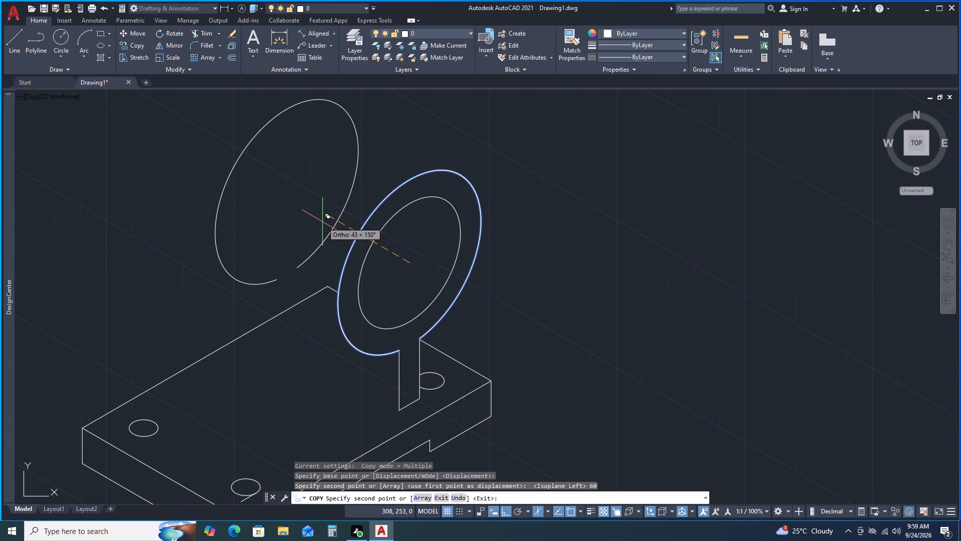
key(space)
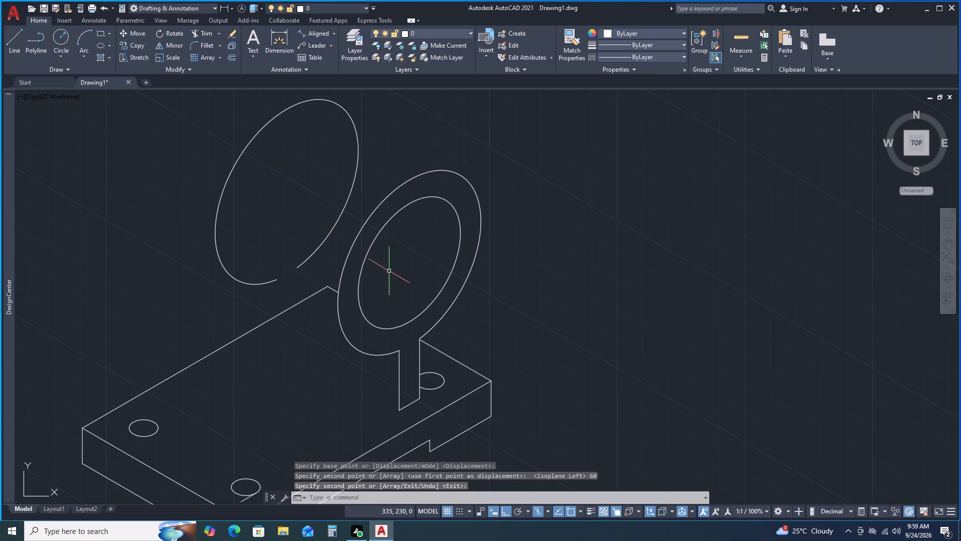
Draw the upper tangent line joining the rear isocircle copy's upper quadrant to the front outer isocircle's upper quadrant.
click(19, 40)
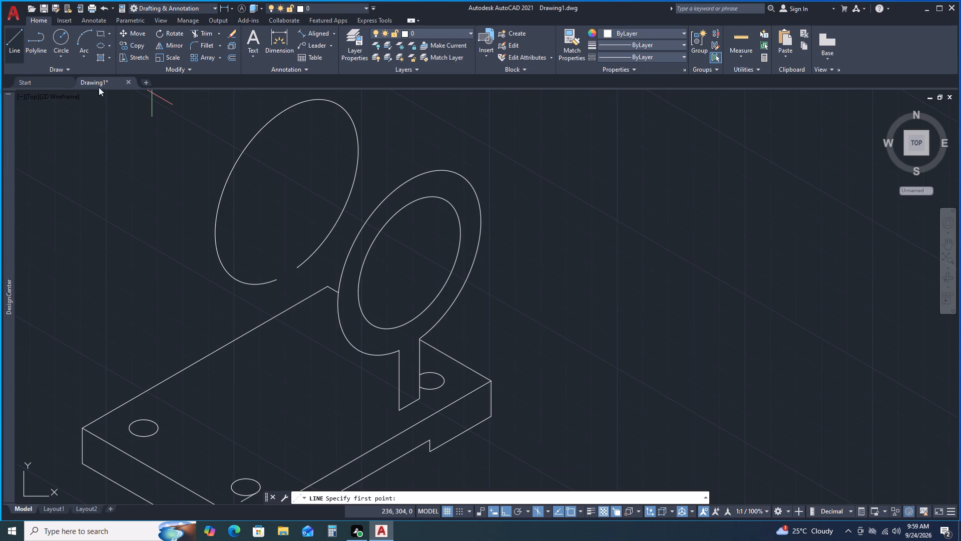
middle_drag(391, 160, 389, 195)
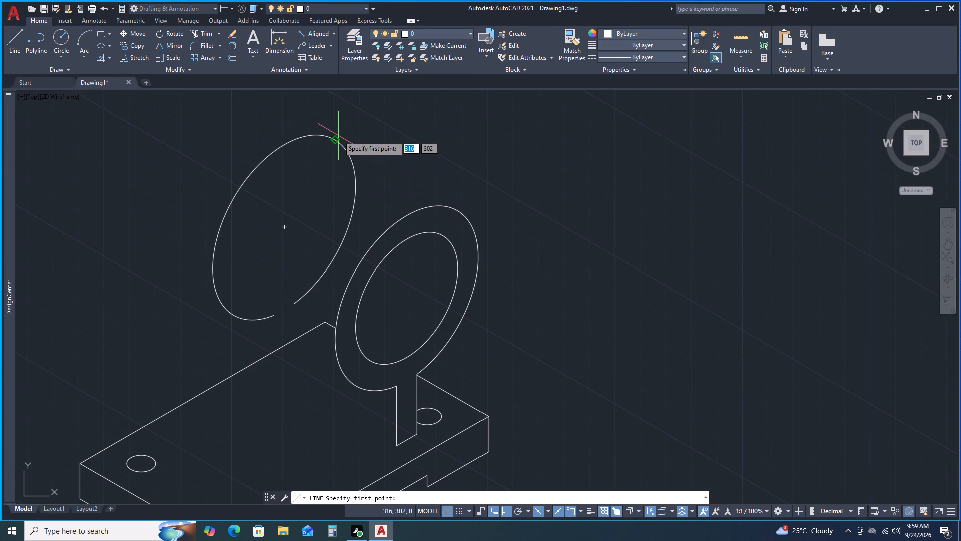
click(336, 140)
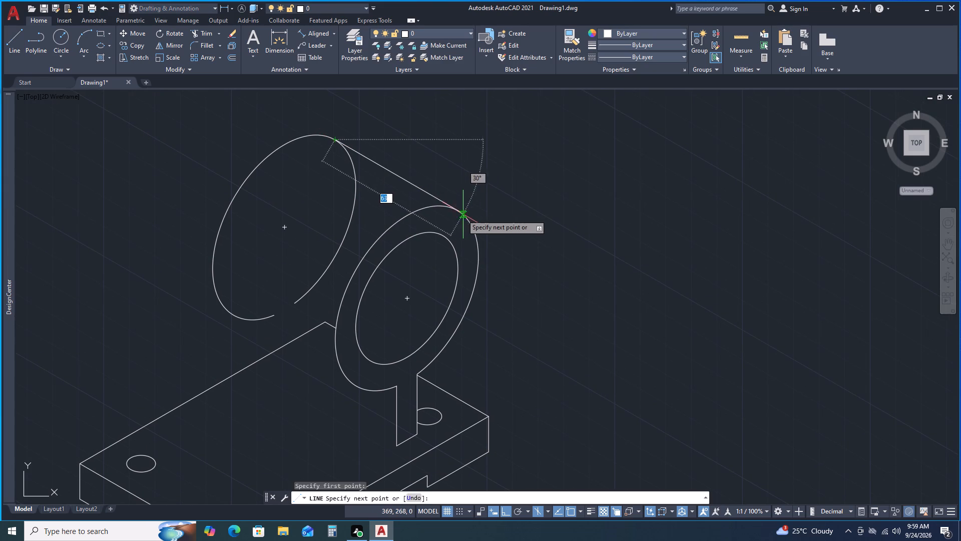
click(458, 212)
key(space)
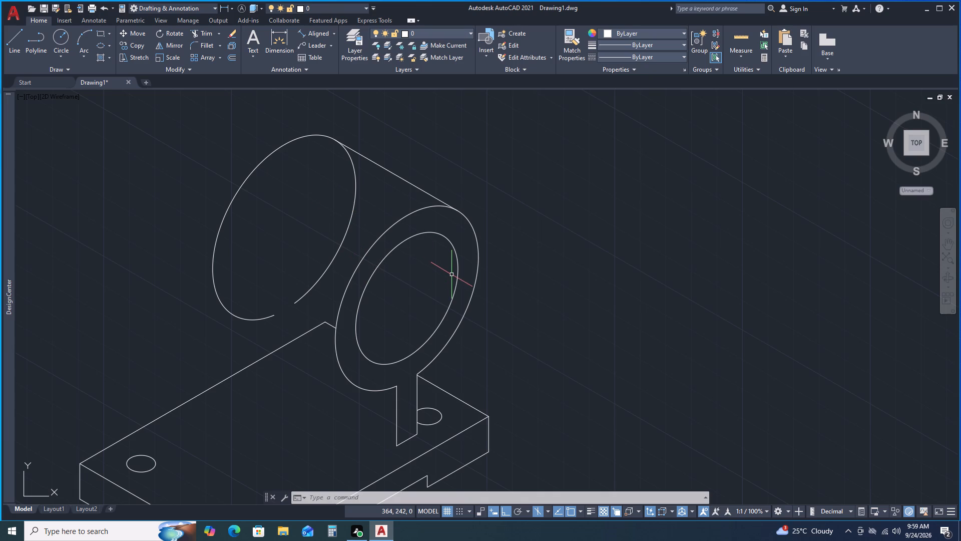
Trim the rear isocircle's hidden arc from the upper tangent line down to its lower gap.
scroll(451, 275, up, 1)
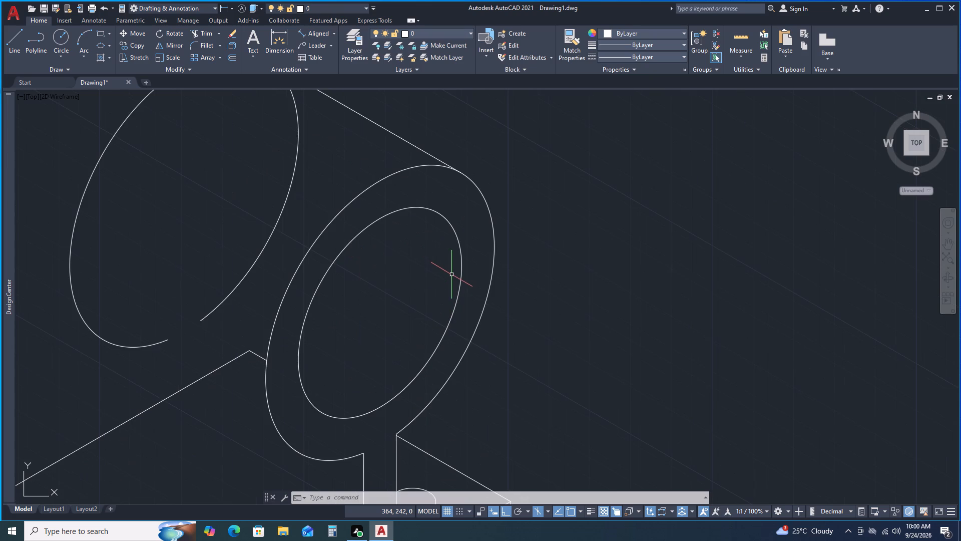
scroll(445, 278, down, 1)
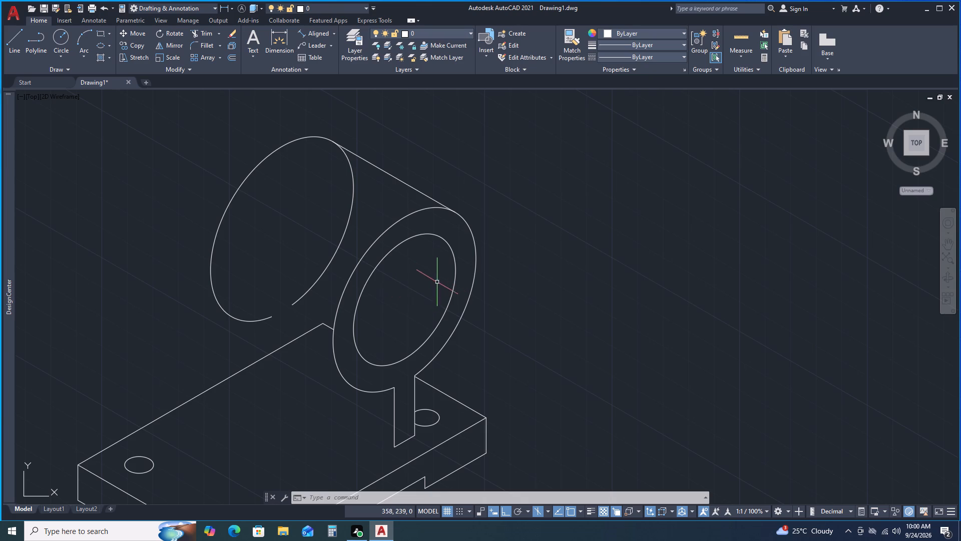
click(207, 33)
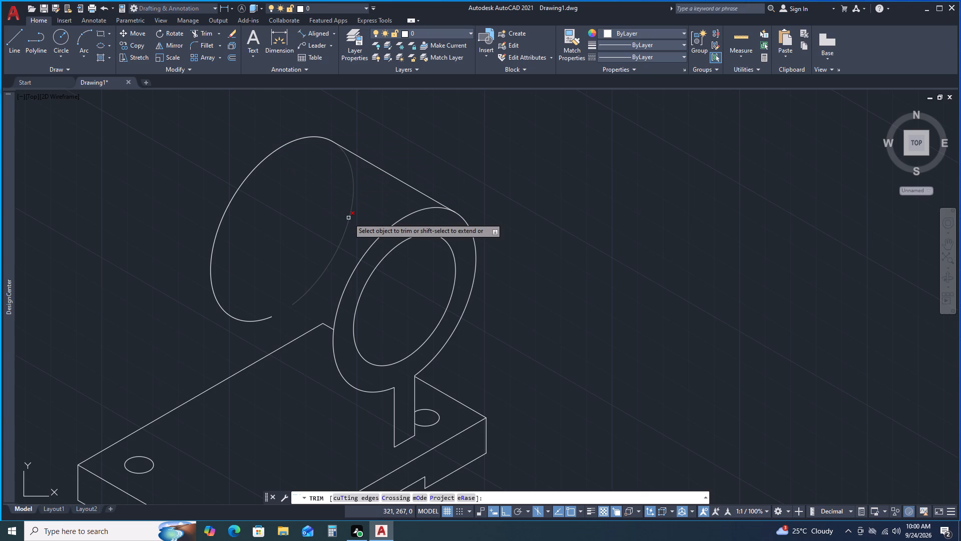
click(348, 218)
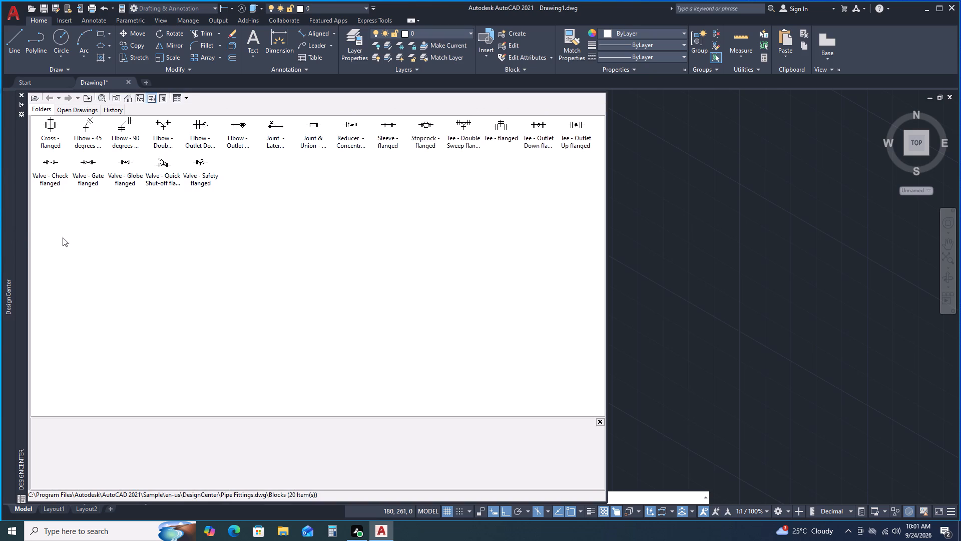
click(760, 262)
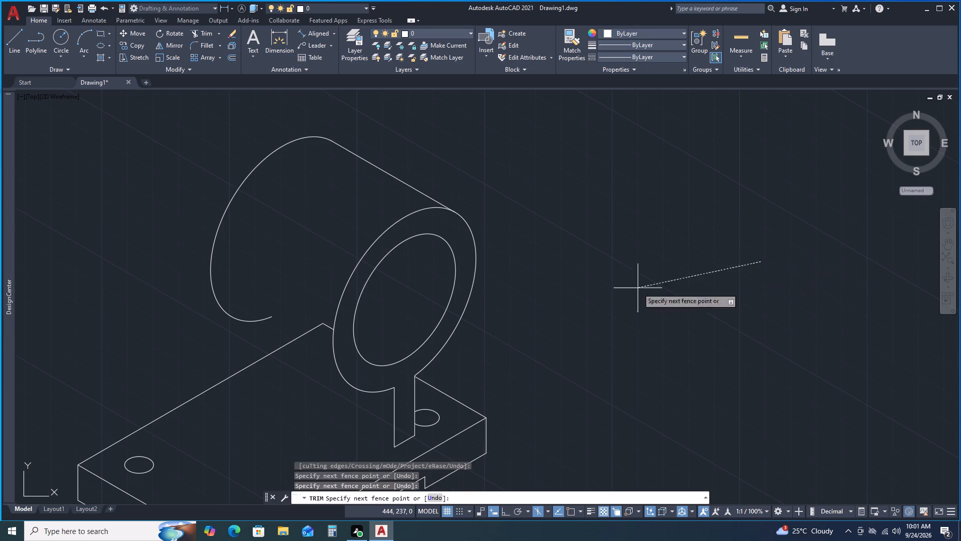
click(603, 315)
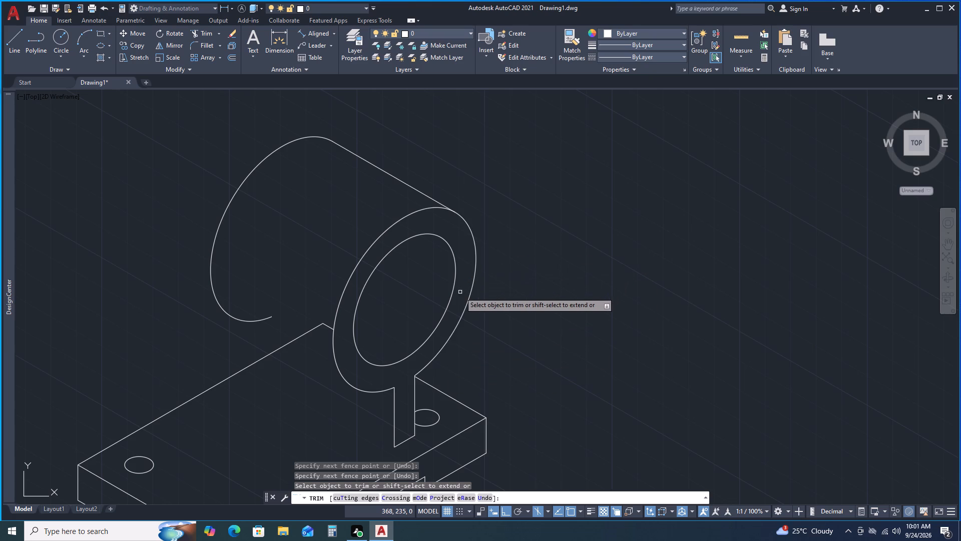
key(Escape)
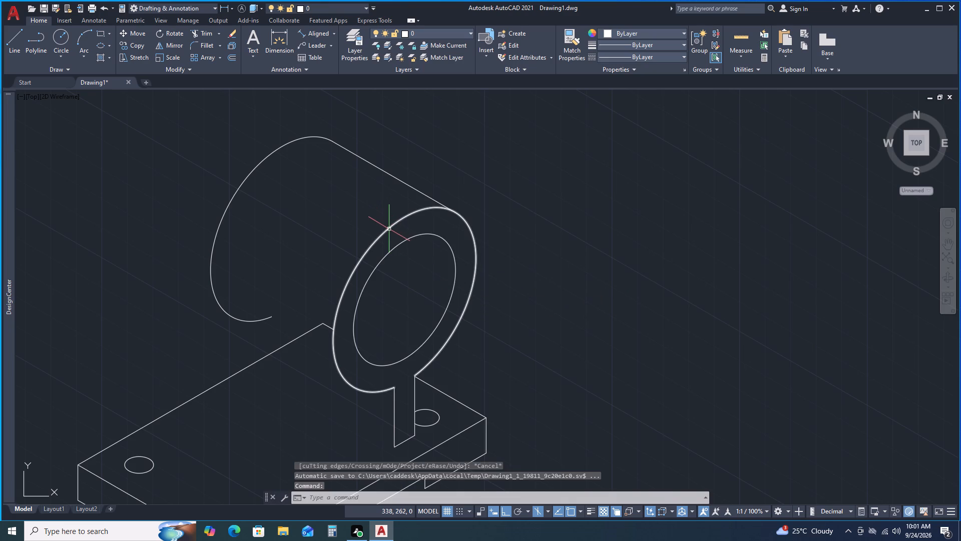
Copy the front outer isocircle 25 mm backward along the 150° isometric axis in the left isoplane, from its centre.
click(388, 229)
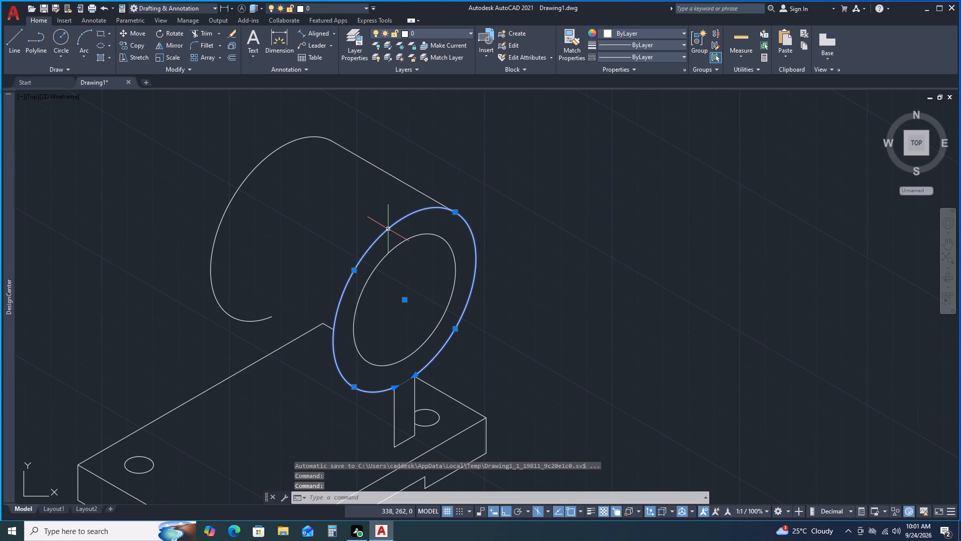
right_click(376, 224)
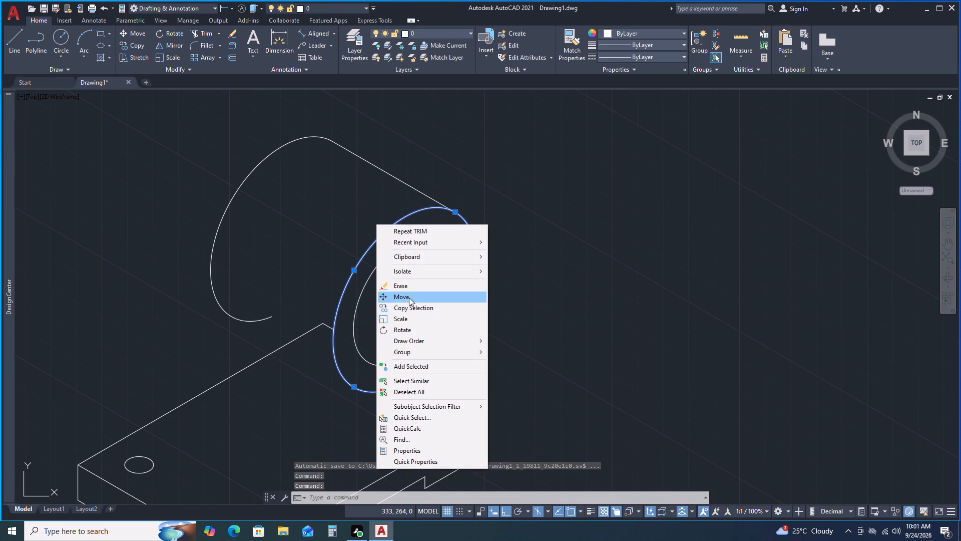
click(413, 308)
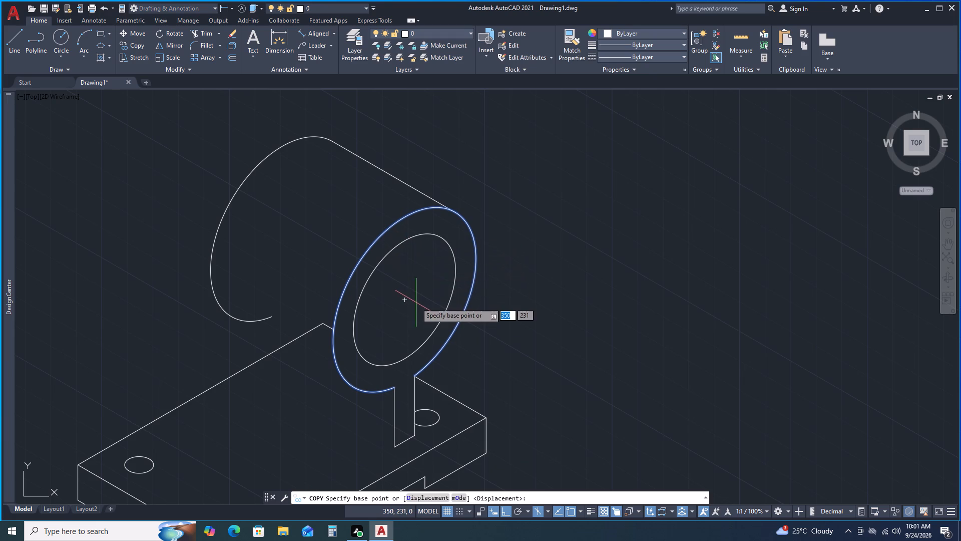
click(404, 298)
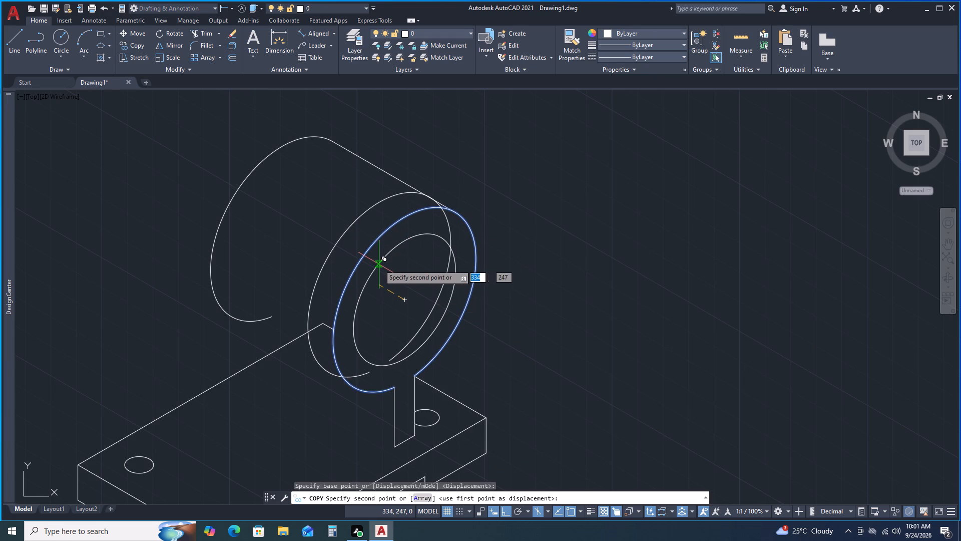
text(25)
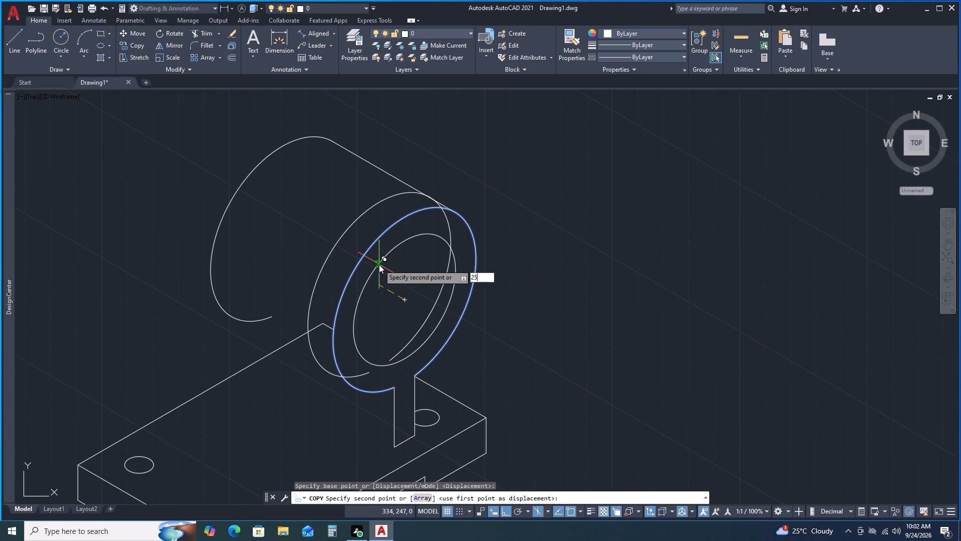
key(Return)
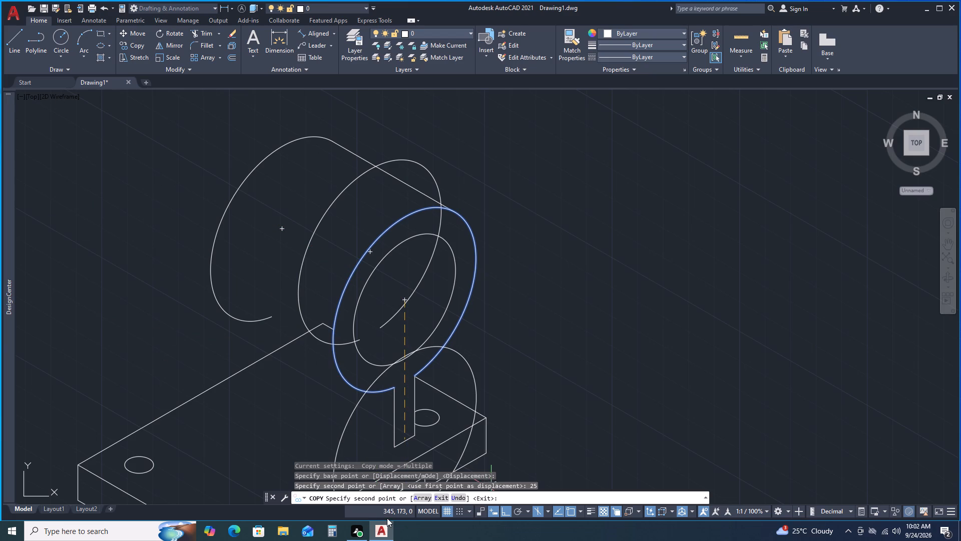
click(459, 498)
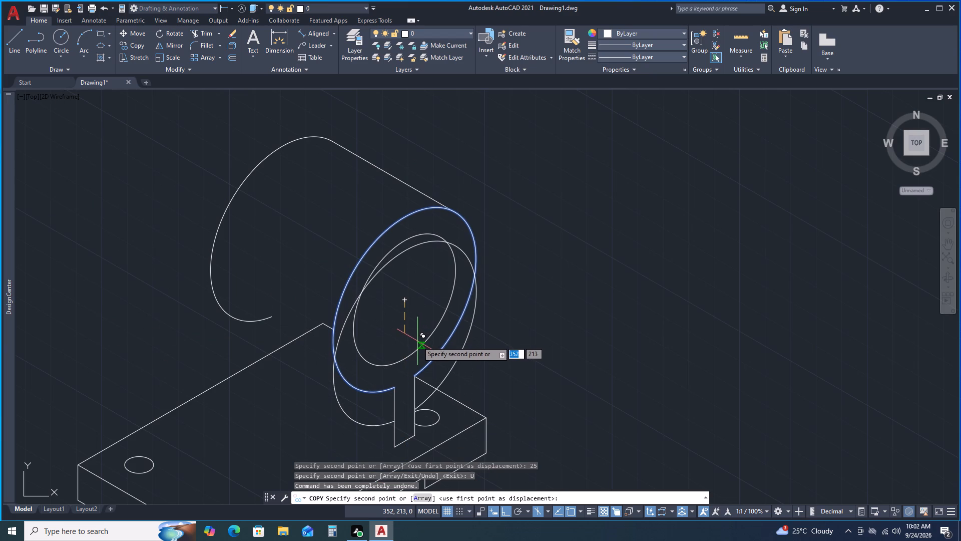
key(F5)
key(F5)
key(F5)
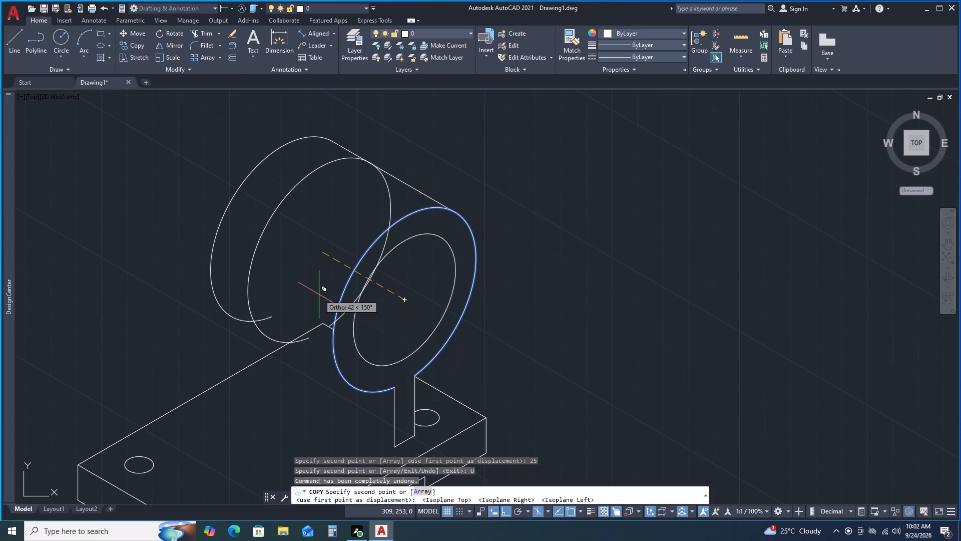
text(25)
key(Return)
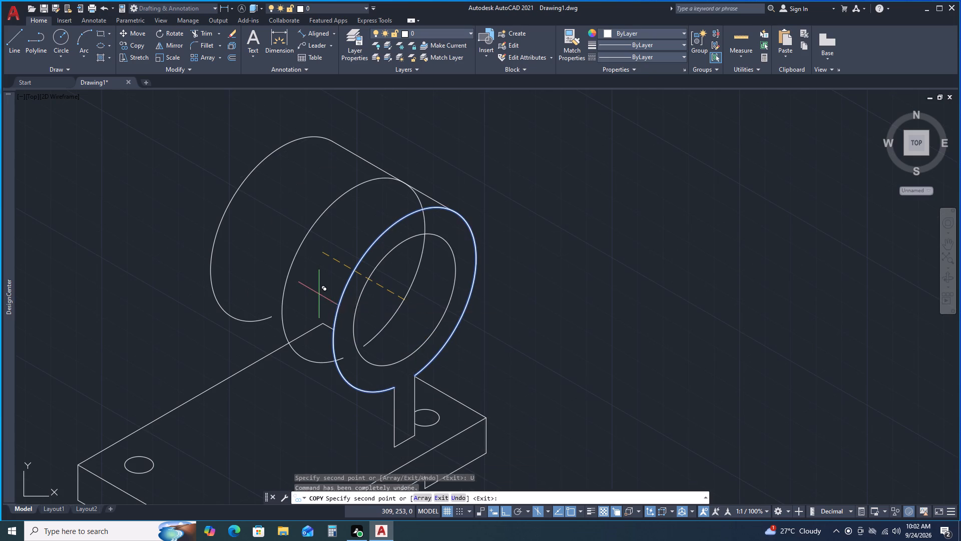
key(space)
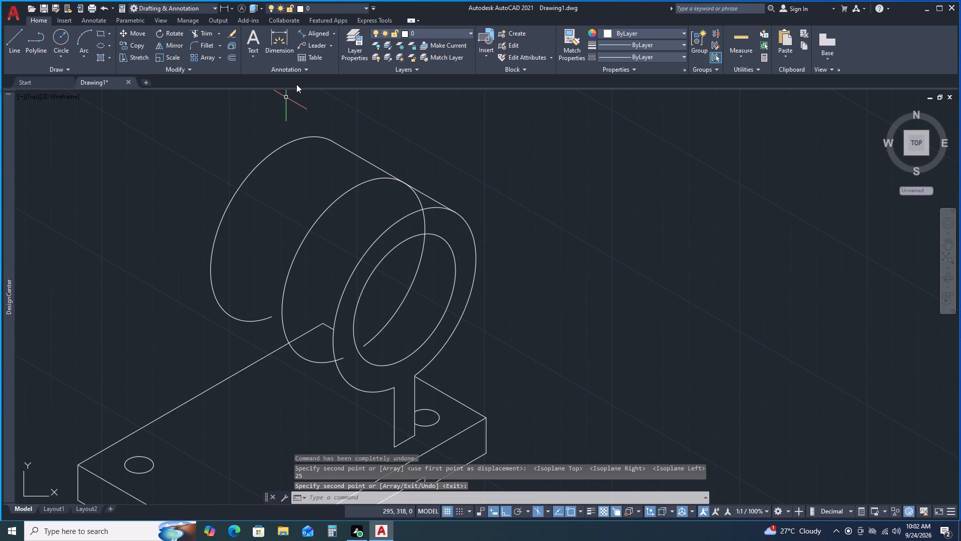
Trim the middle isocircle's hidden arc below the tangent line and its lower end overlapping the front ring.
click(205, 33)
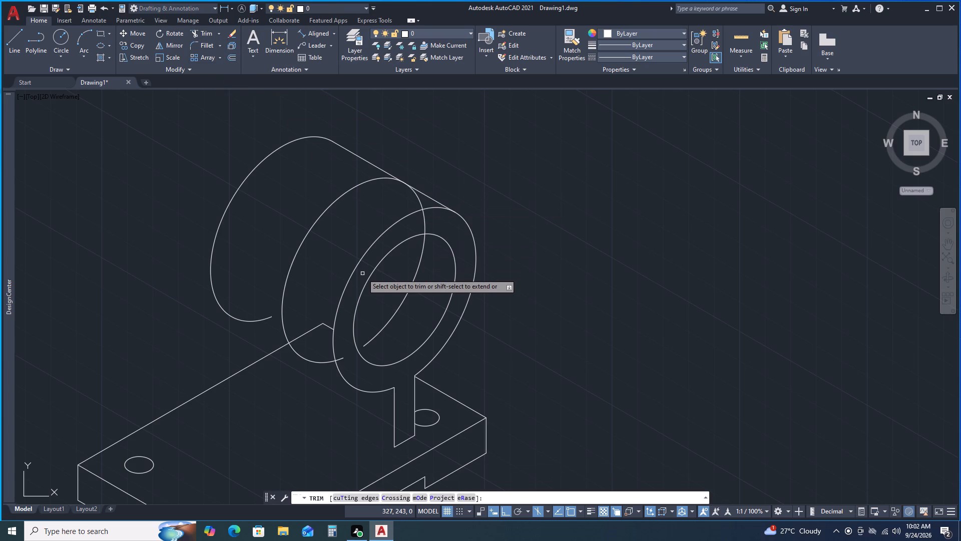
click(412, 285)
click(424, 221)
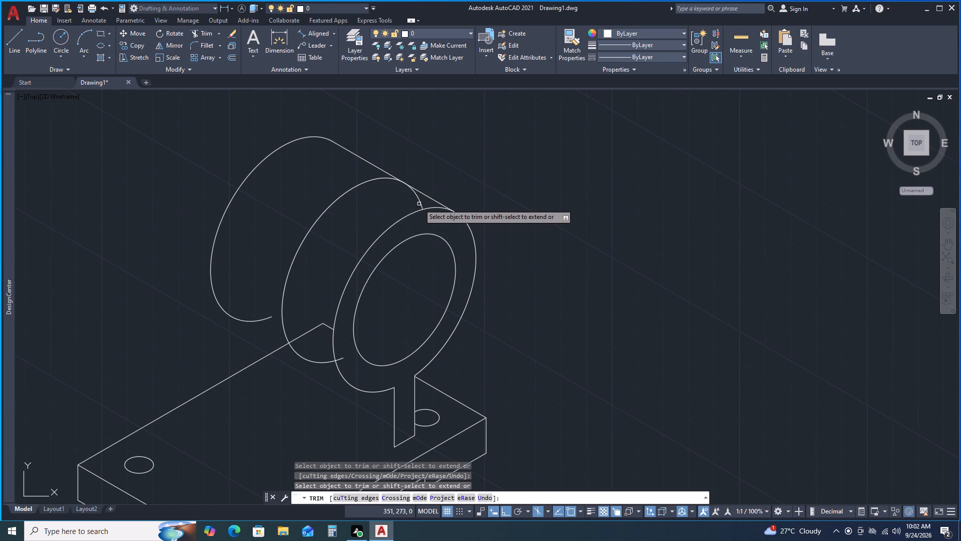
click(419, 201)
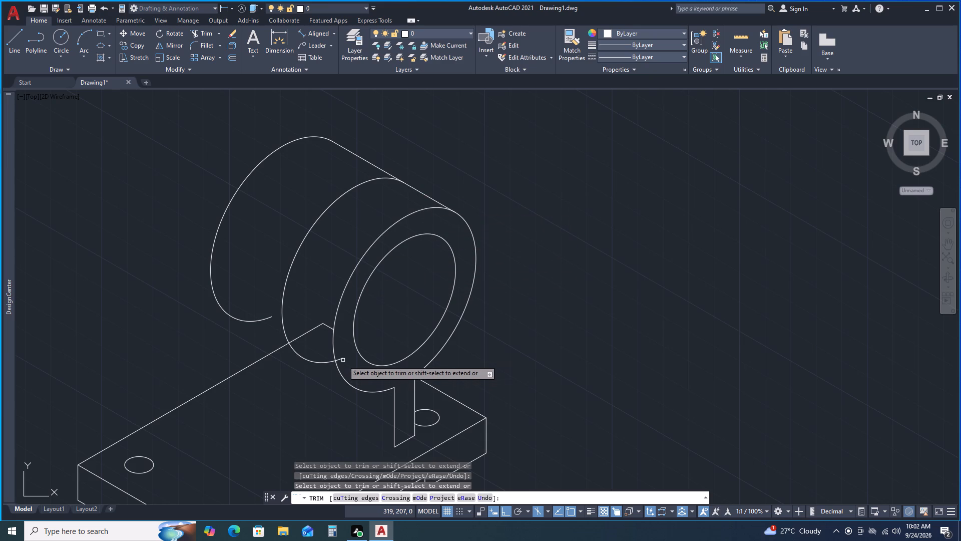
click(342, 360)
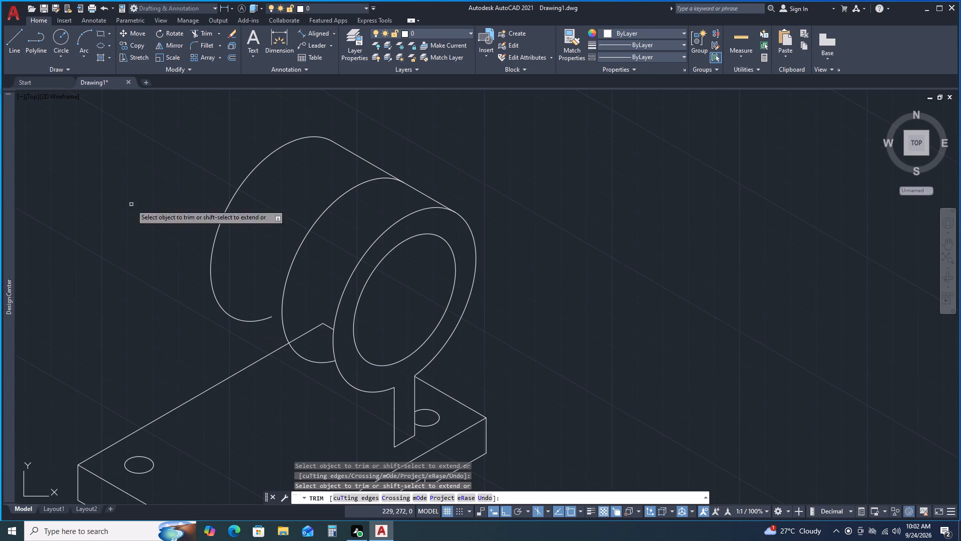
Draw the lower tangent line from the middle isocircle's lower quadrant to the front outer isocircle's lower quadrant, using the top isoplane.
click(18, 41)
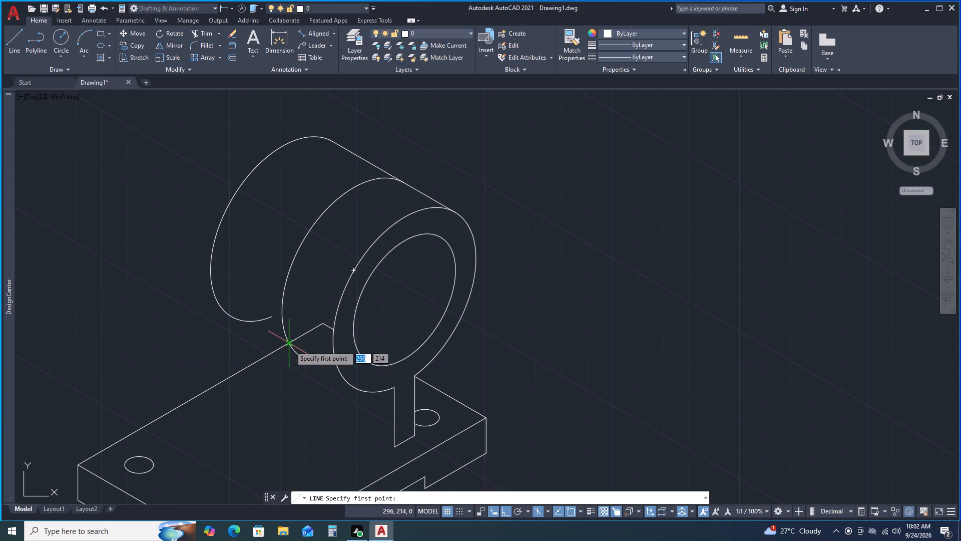
click(303, 356)
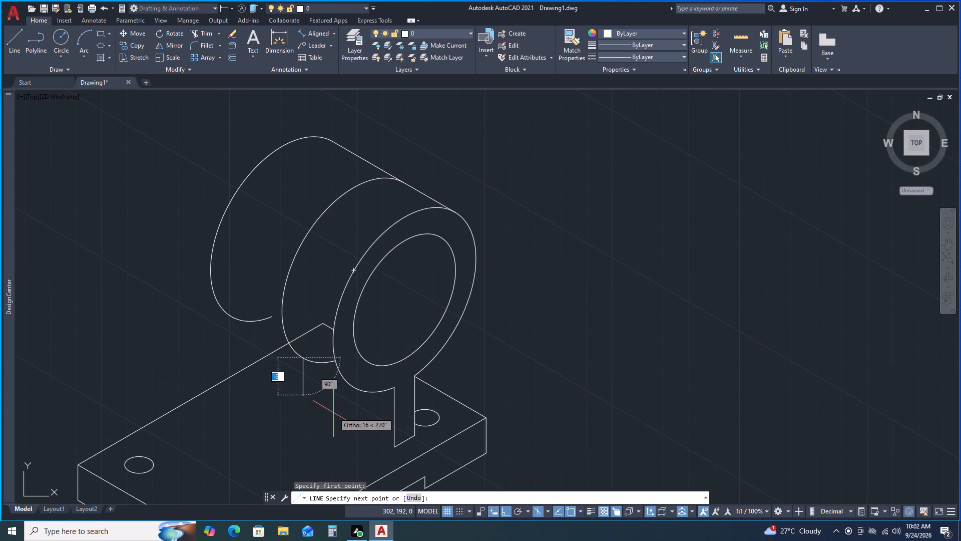
key(F5)
key(F5)
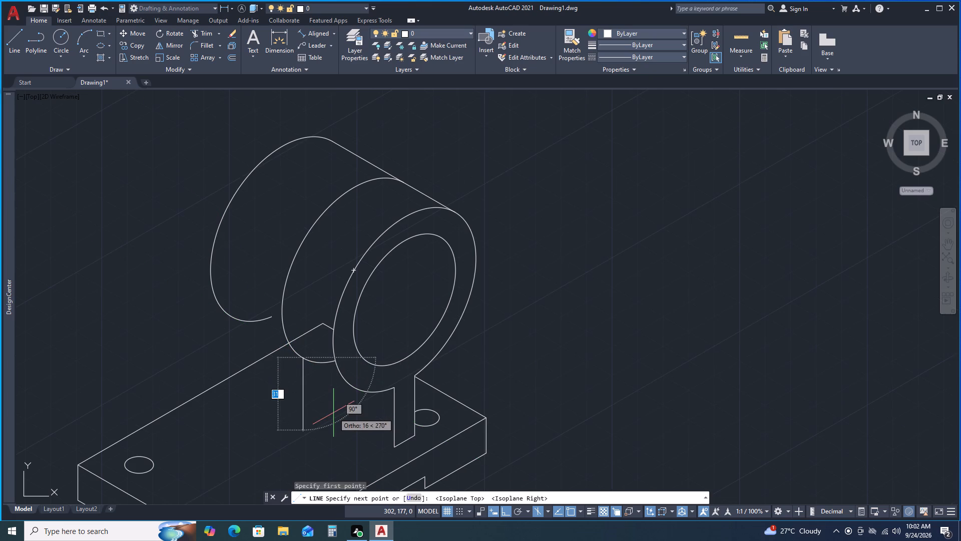
key(F5)
key(F5)
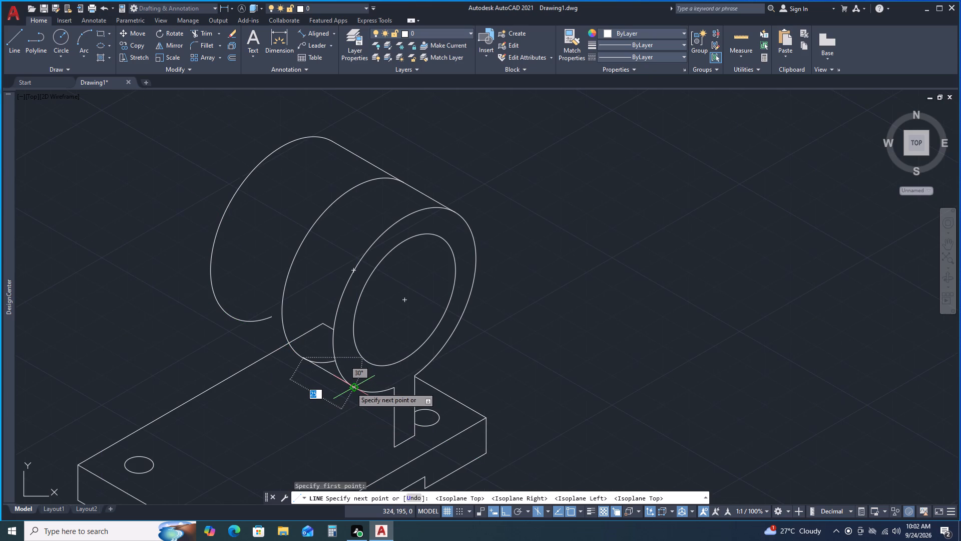
click(354, 386)
key(space)
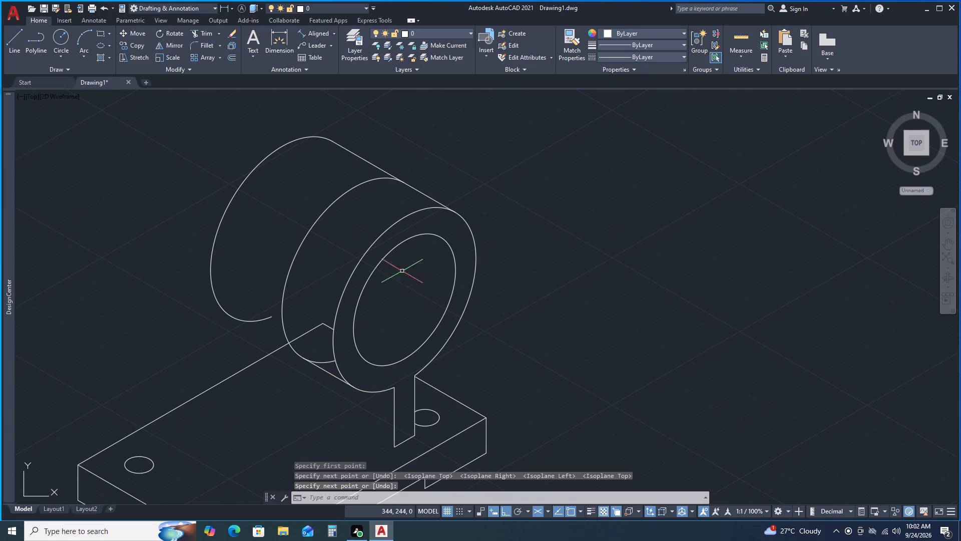
Trim the middle isocircle's remaining hidden lower arc between the lower tangent line and the front ring.
click(203, 31)
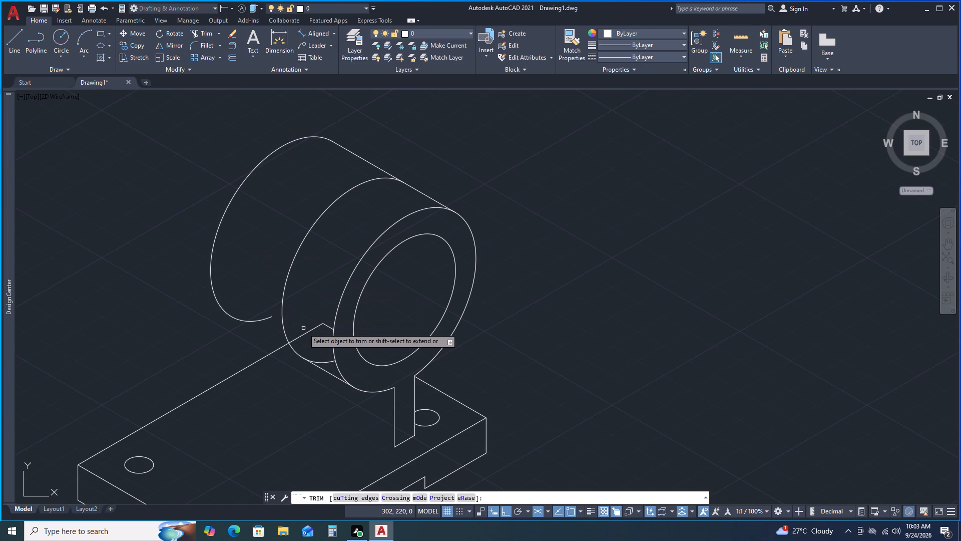
scroll(327, 359, up, 1)
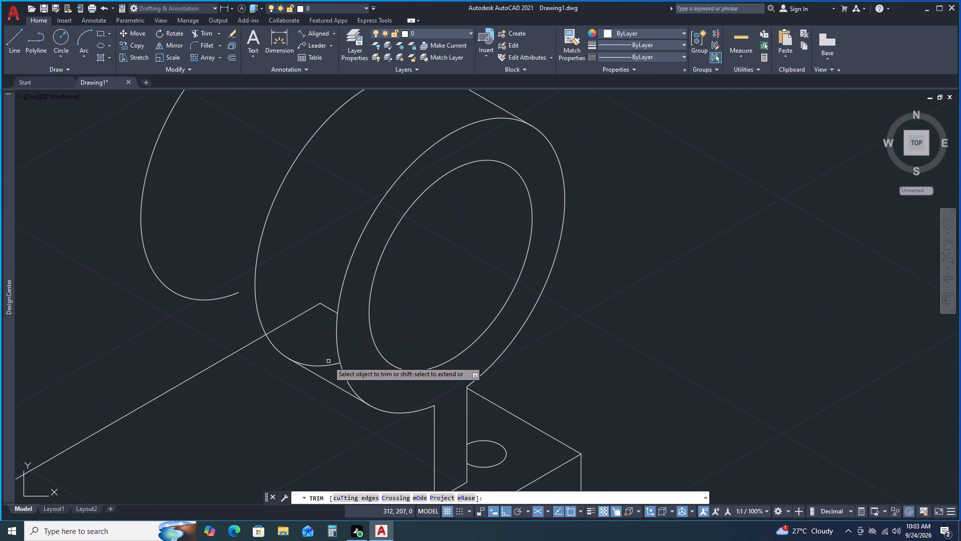
click(322, 367)
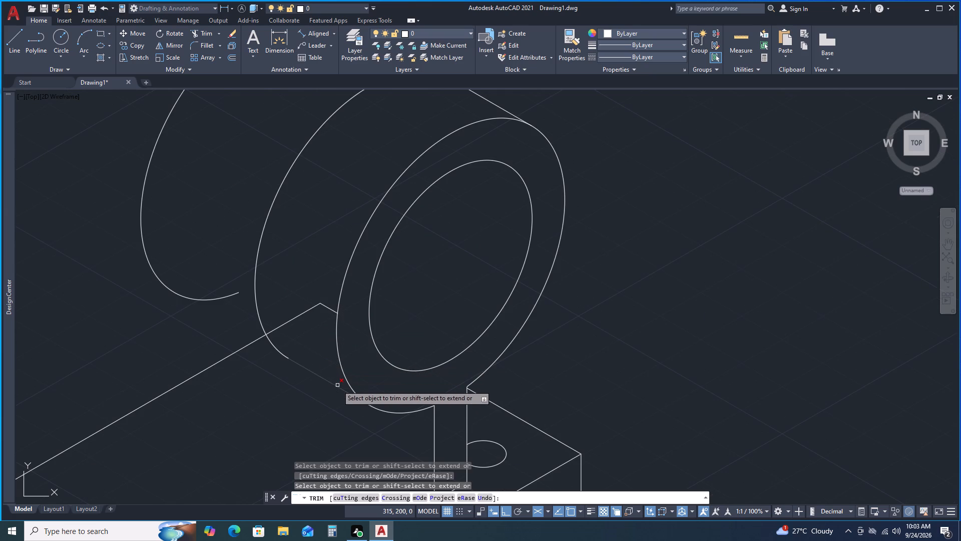
scroll(356, 418, down, 1)
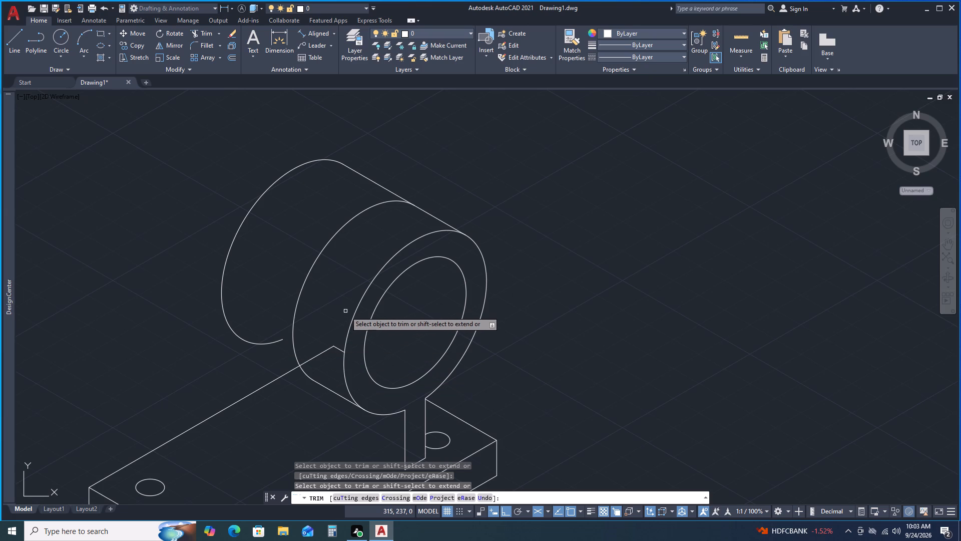
key(space)
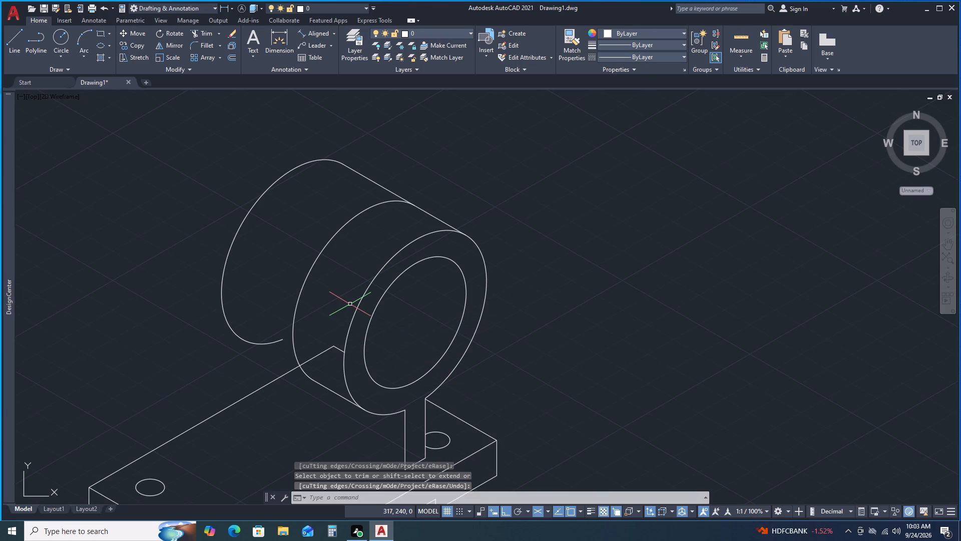
Copy the front outer isocircle 30 mm backward along the 150° isometric axis, from its centre.
middle_drag(348, 305, 323, 286)
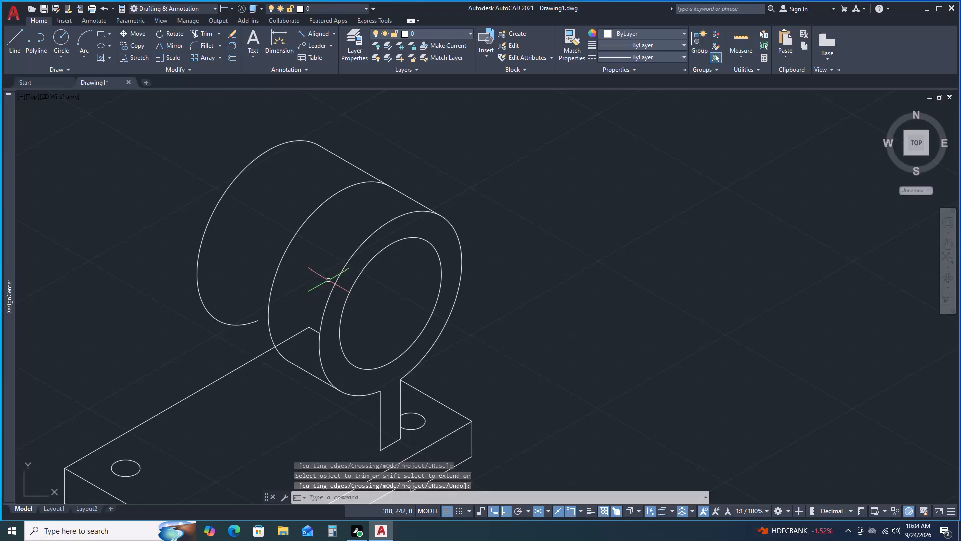
click(340, 276)
right_click(333, 268)
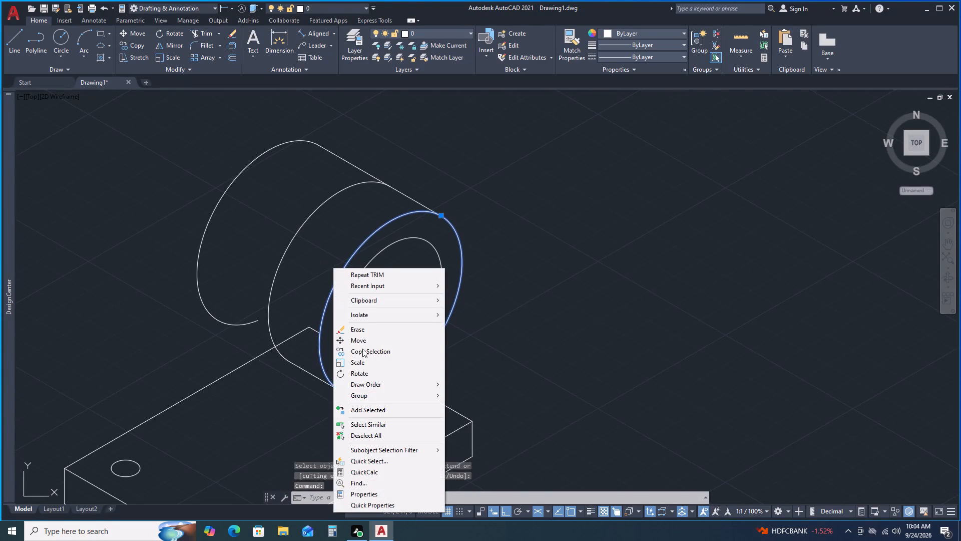
click(371, 355)
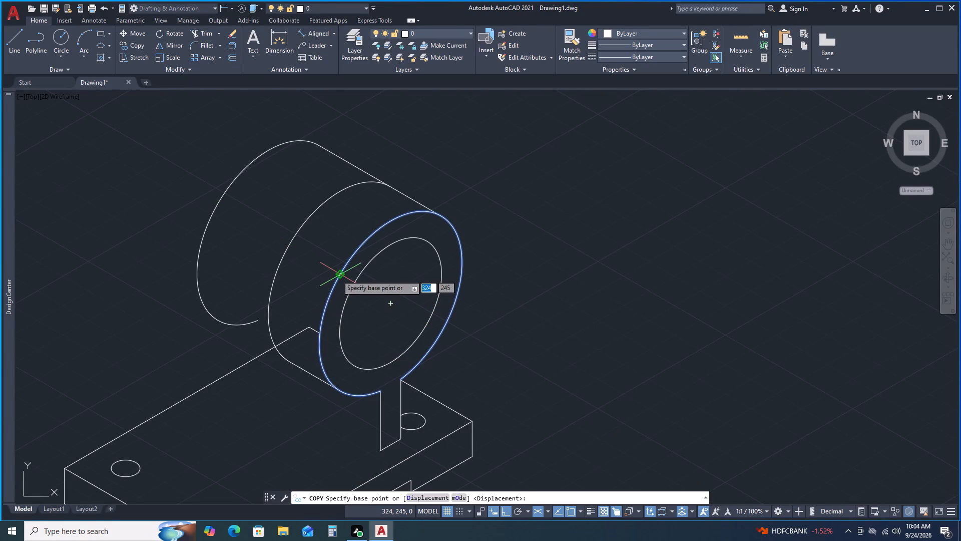
click(389, 303)
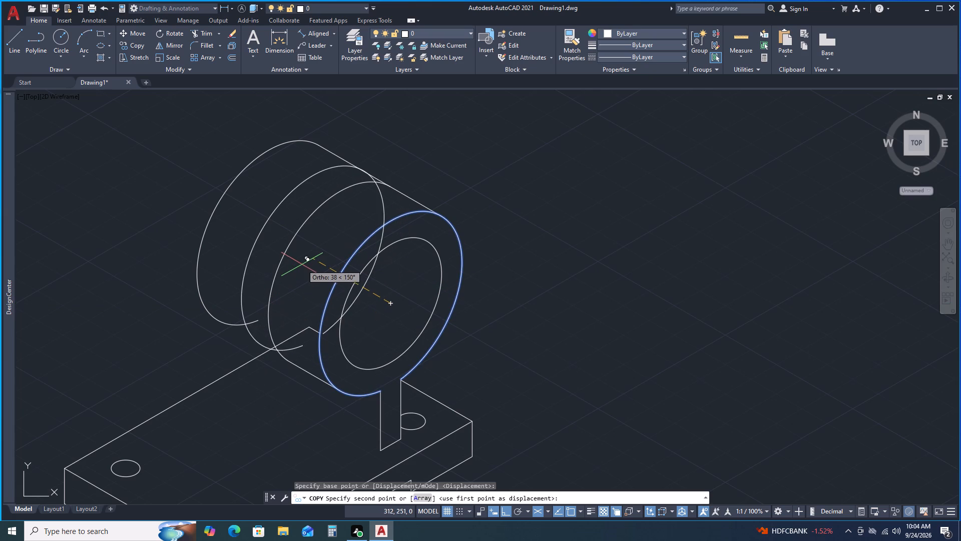
text(30)
key(Return)
key(space)
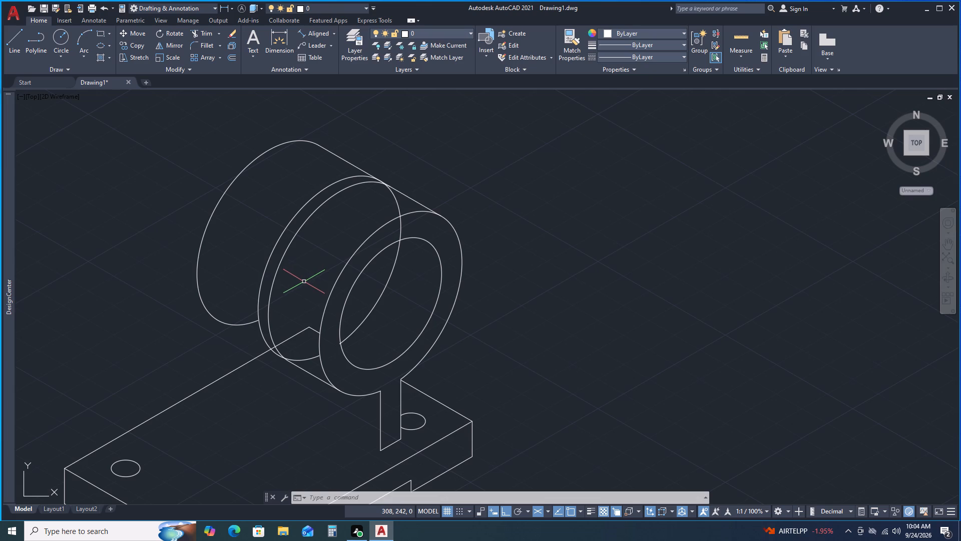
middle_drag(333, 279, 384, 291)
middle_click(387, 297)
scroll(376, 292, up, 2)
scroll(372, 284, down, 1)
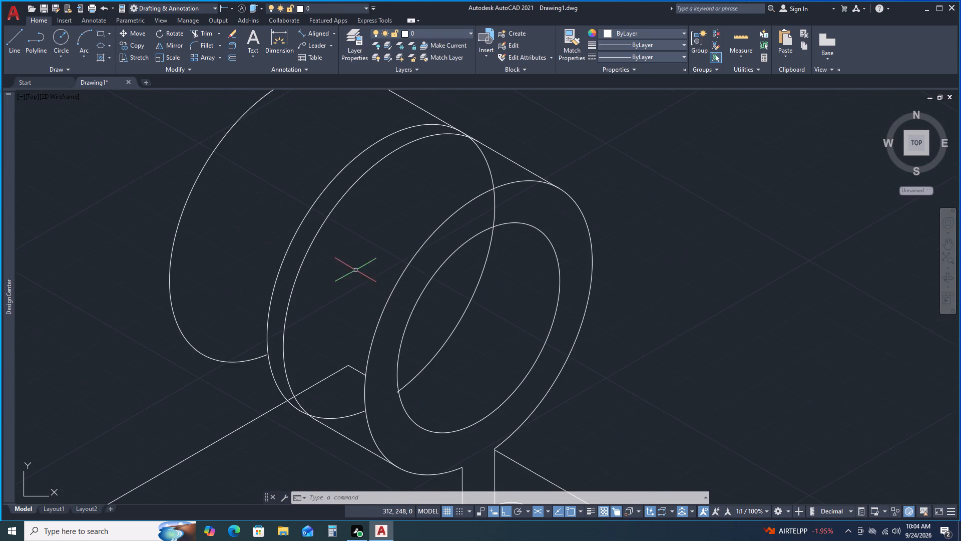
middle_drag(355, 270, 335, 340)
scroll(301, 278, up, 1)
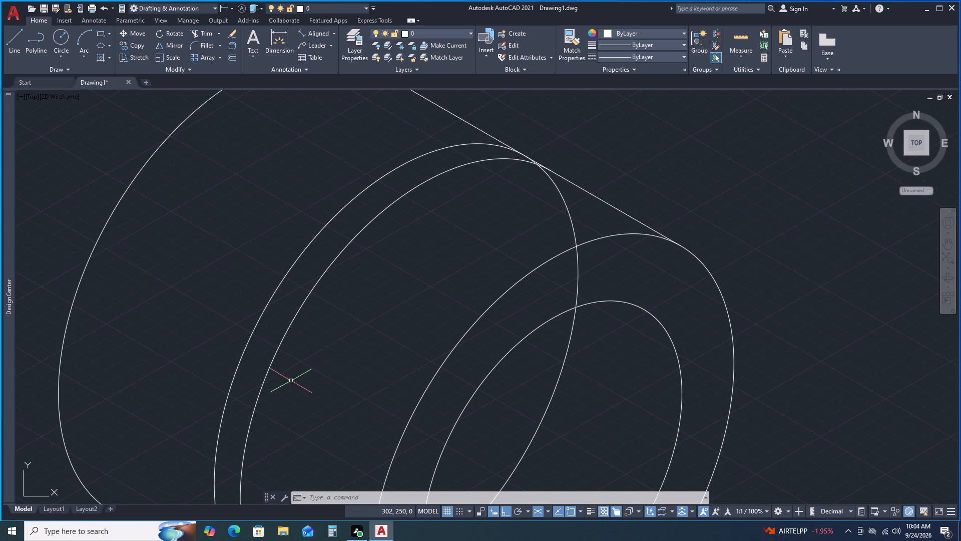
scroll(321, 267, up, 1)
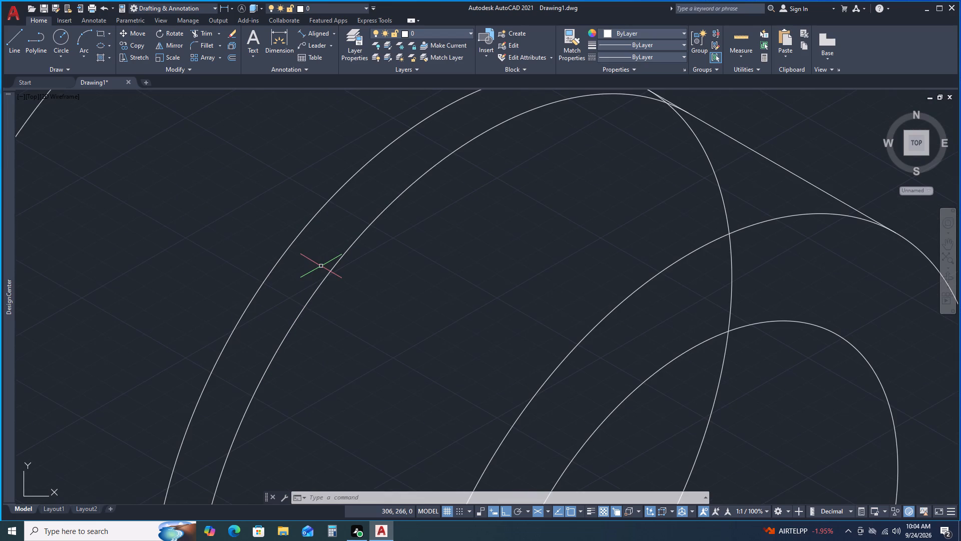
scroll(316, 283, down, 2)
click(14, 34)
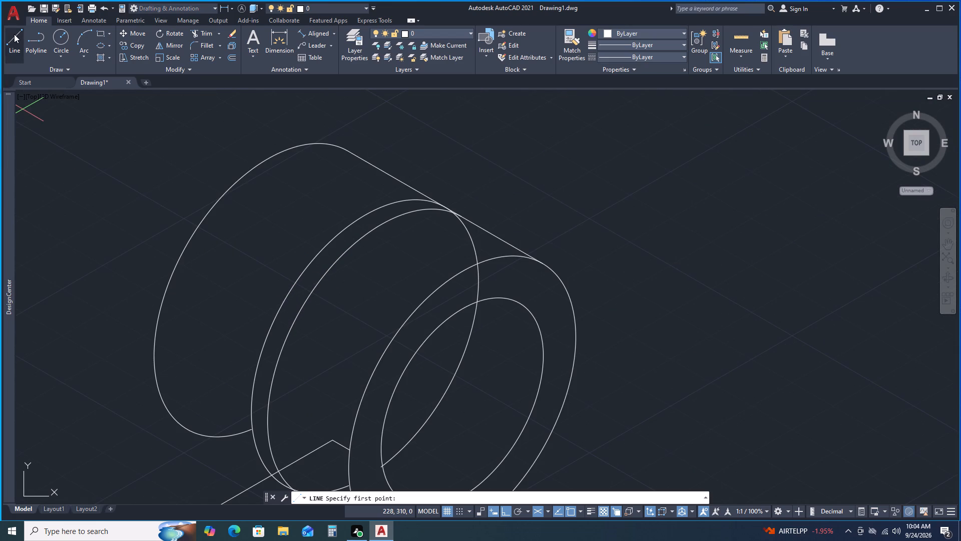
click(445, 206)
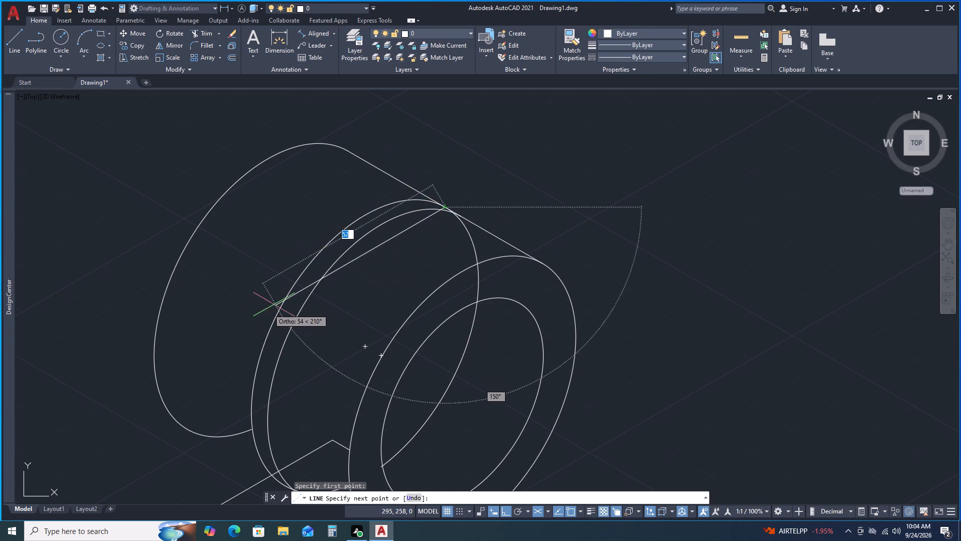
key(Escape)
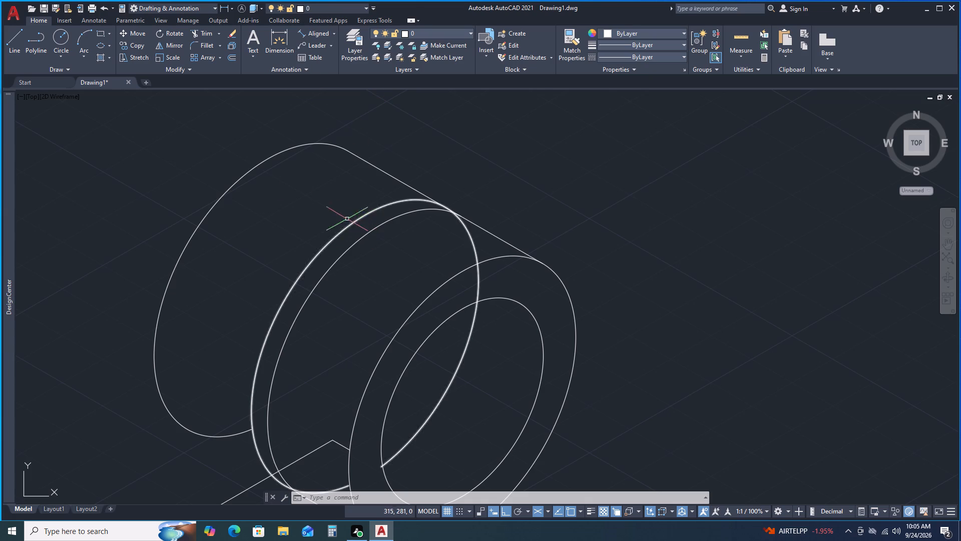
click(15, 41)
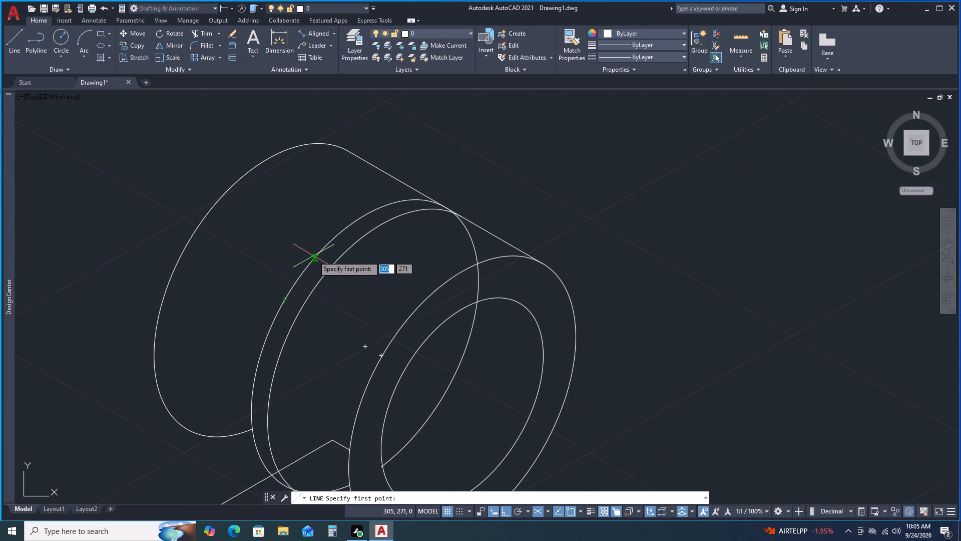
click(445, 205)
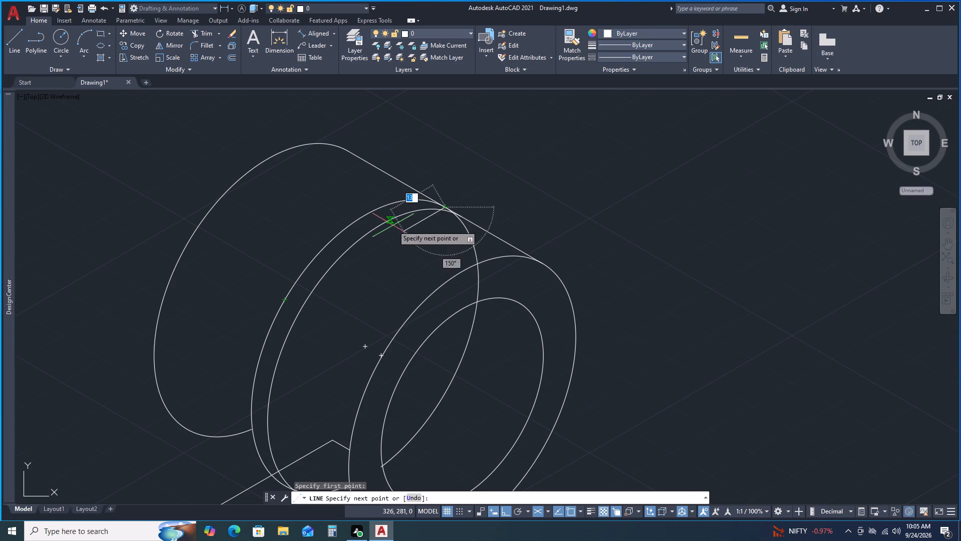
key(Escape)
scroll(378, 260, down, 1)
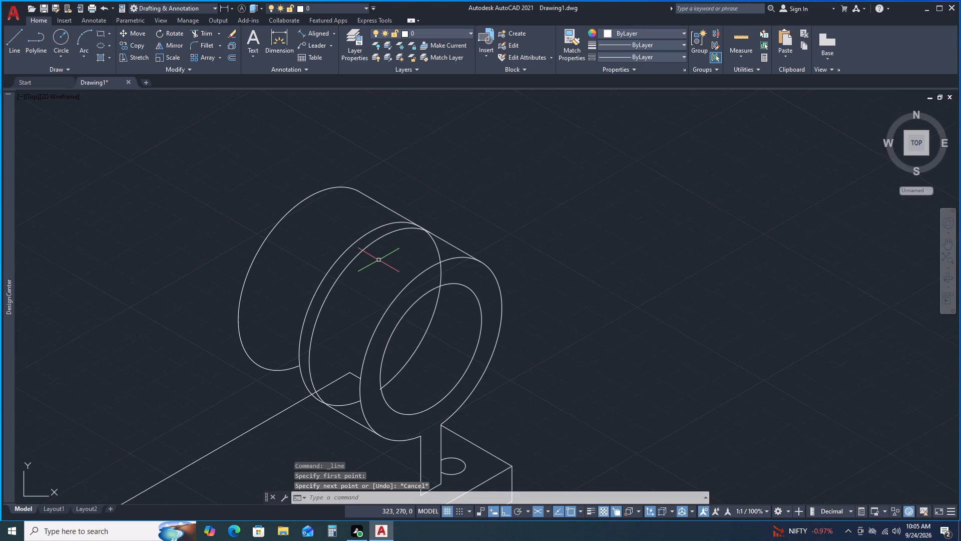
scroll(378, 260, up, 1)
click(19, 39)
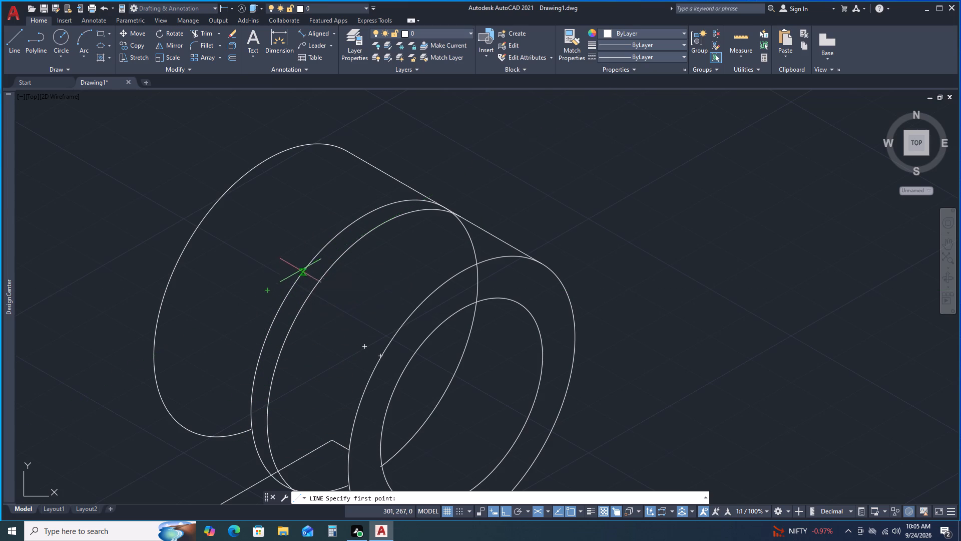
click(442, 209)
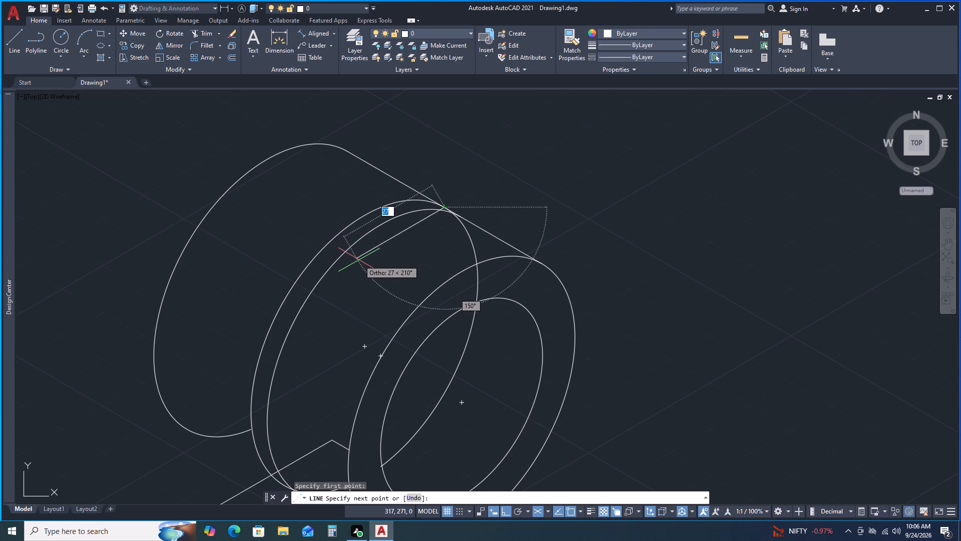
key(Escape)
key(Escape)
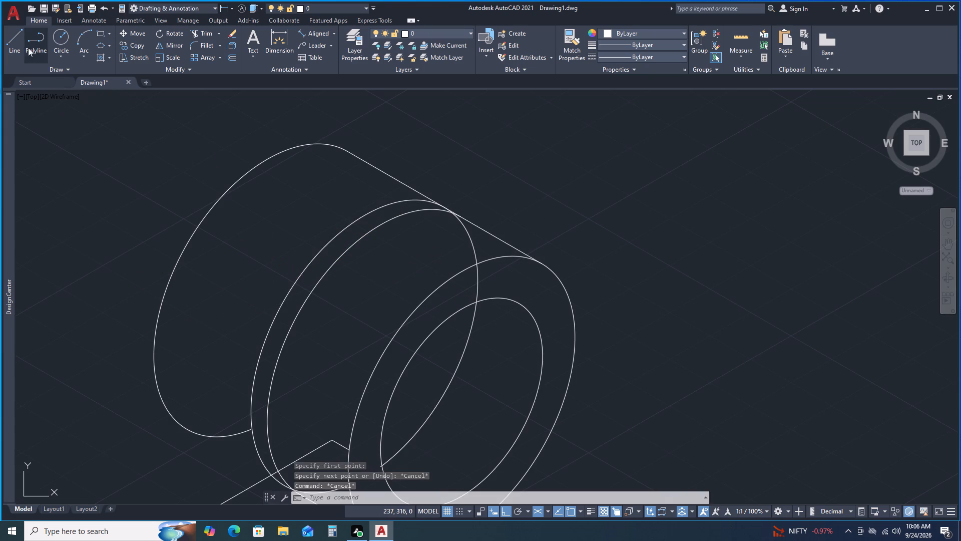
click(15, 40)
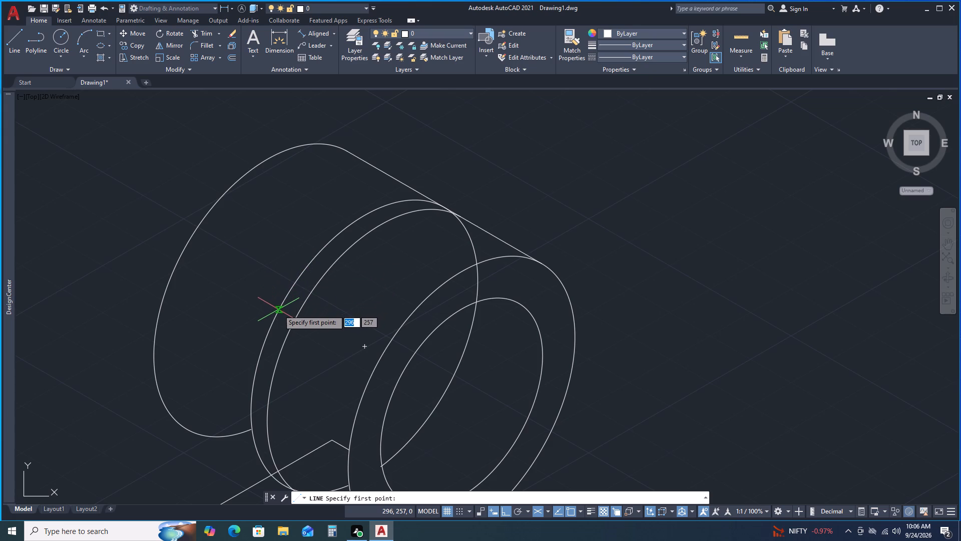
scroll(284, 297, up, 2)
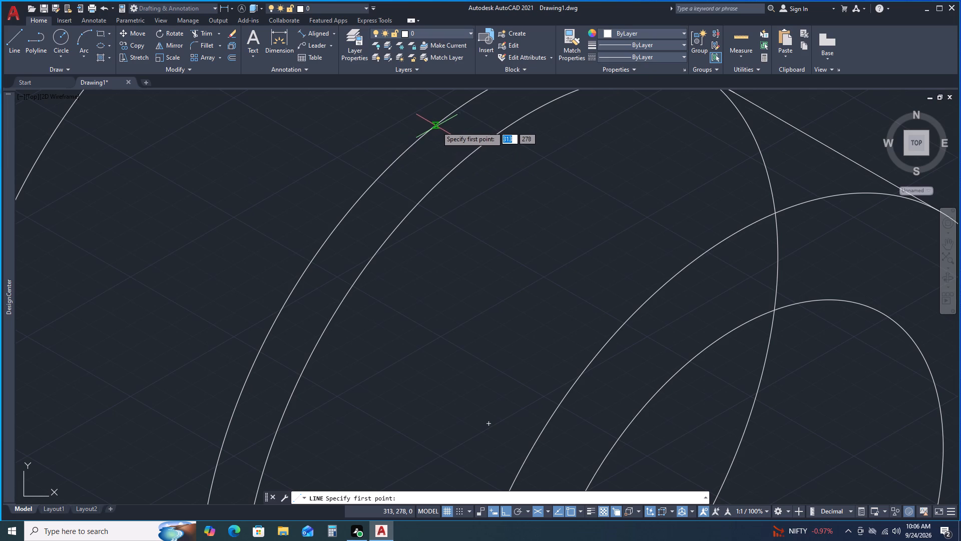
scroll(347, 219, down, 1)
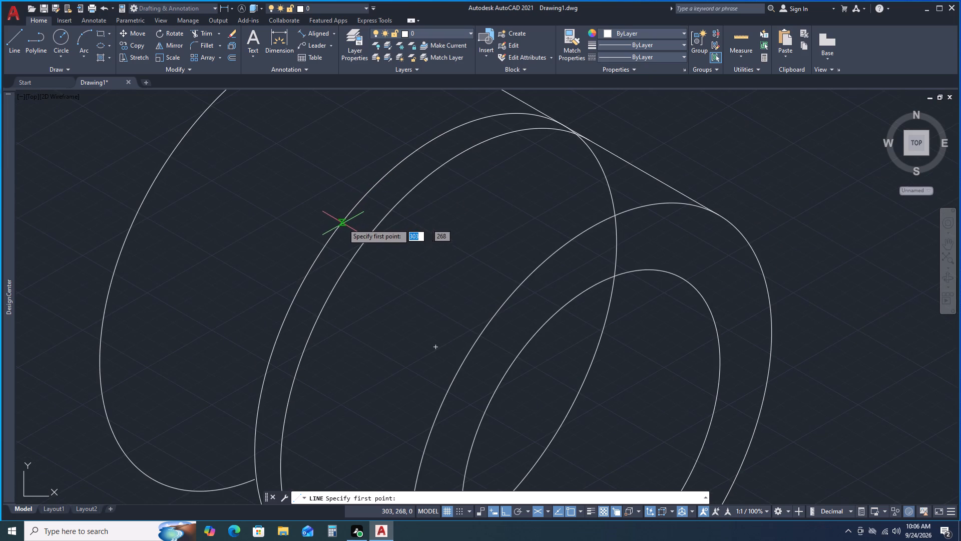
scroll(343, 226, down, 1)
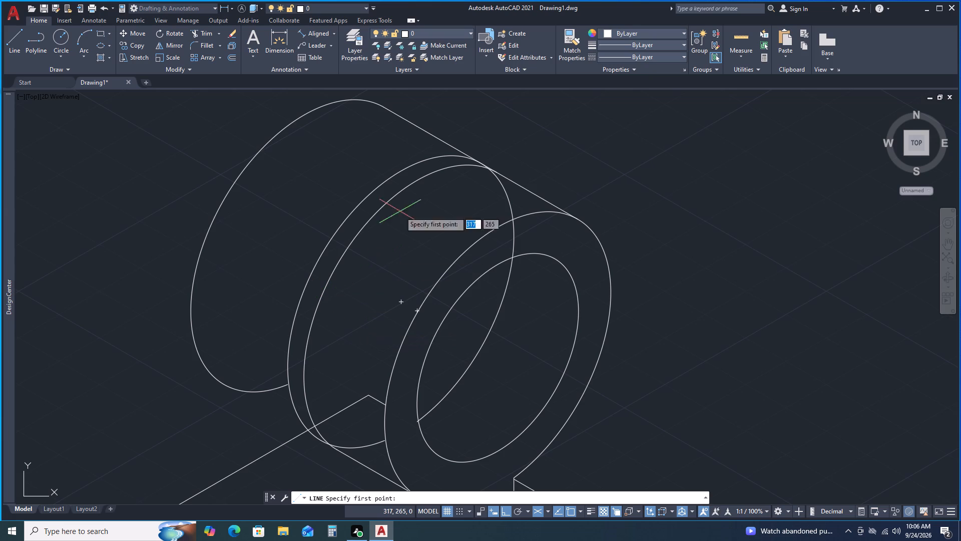
Trim the 30 mm copy's lower arc beyond the tangent line and the adjacent 25 mm isocircle's lower end below the block's edge.
click(201, 31)
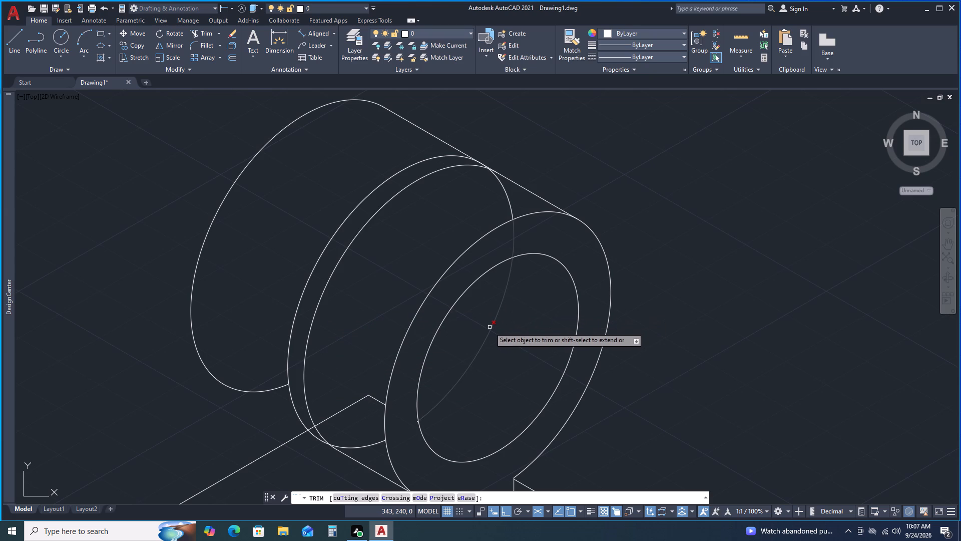
middle_drag(479, 434, 506, 400)
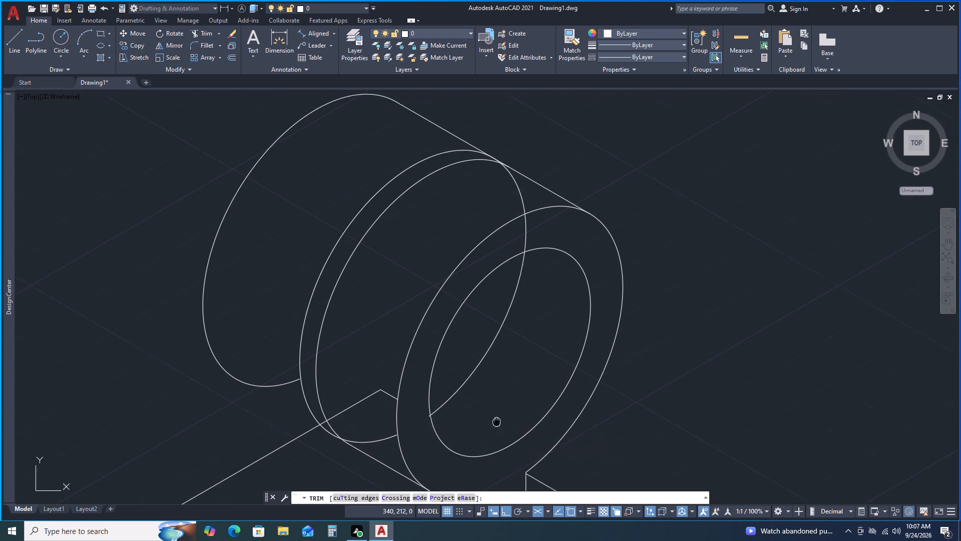
middle_drag(506, 400, 520, 349)
middle_click(525, 337)
middle_click(526, 332)
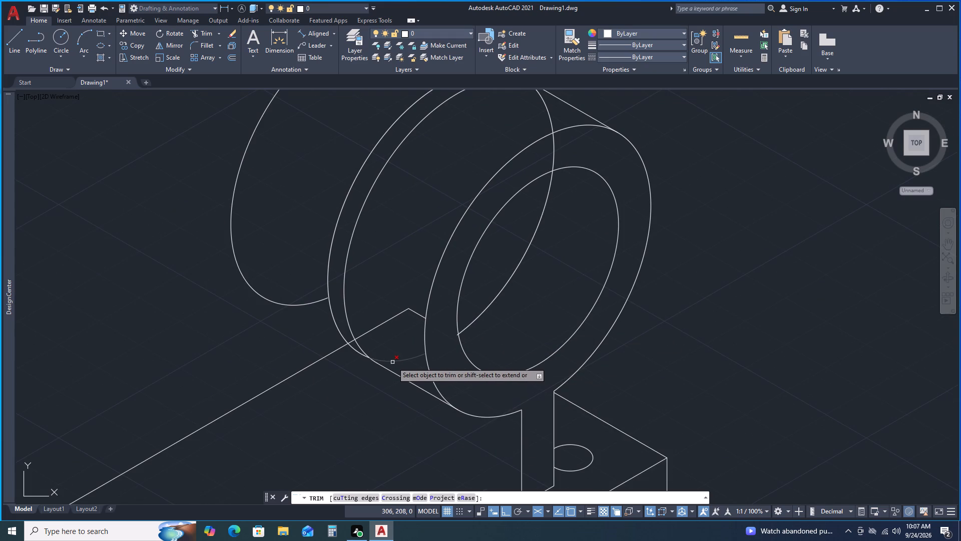
click(392, 362)
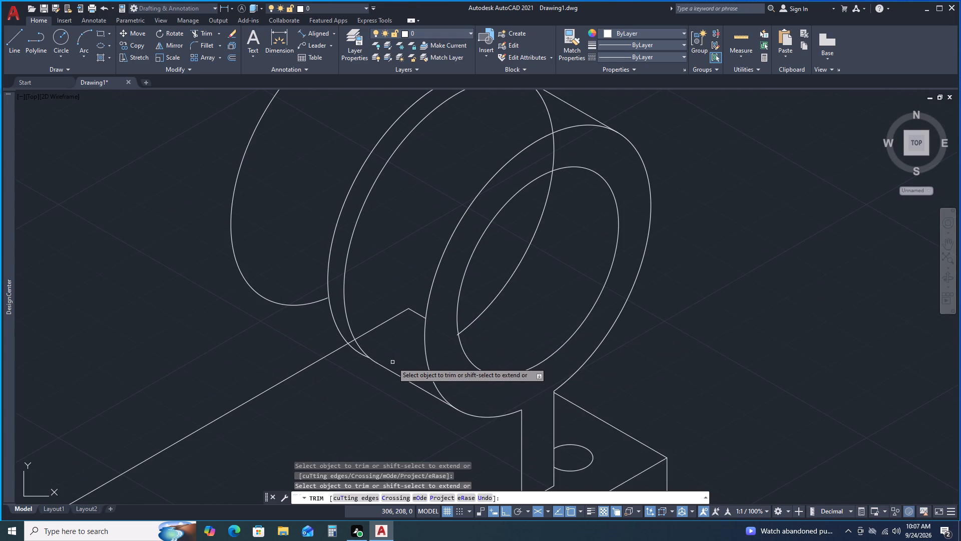
click(359, 345)
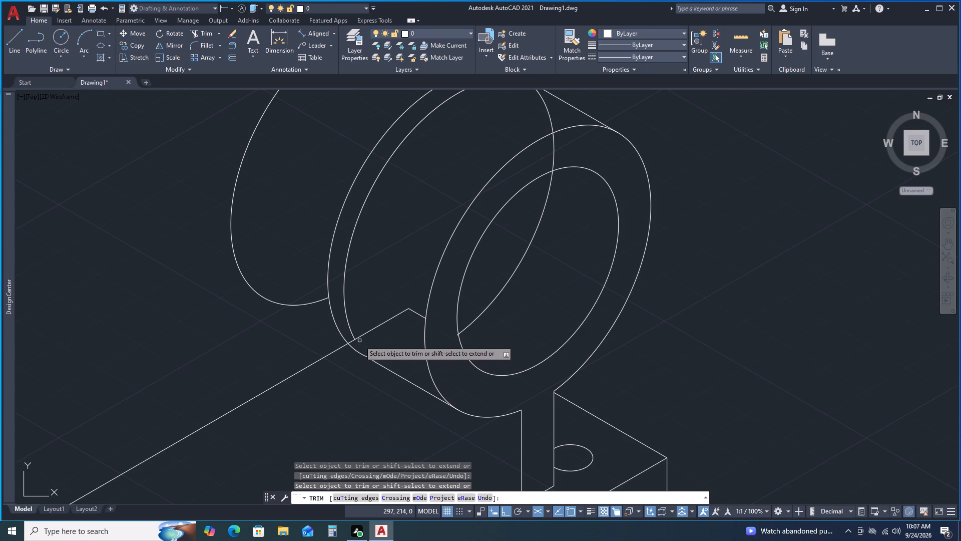
Trim the 30 mm copy's hidden arc across the bore and ring face, up to the upper tangent line.
scroll(386, 287, down, 2)
middle_drag(386, 351, 361, 419)
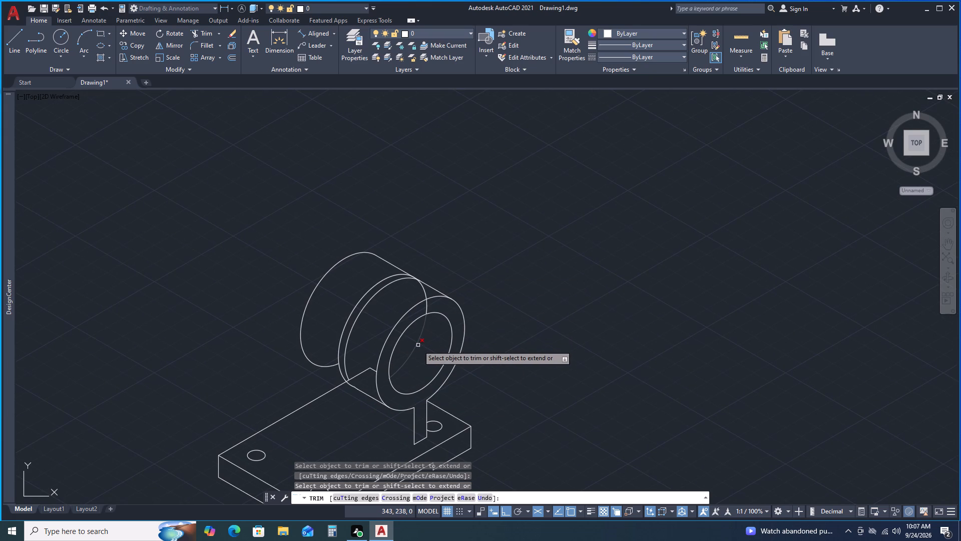
click(418, 345)
scroll(384, 309, up, 1)
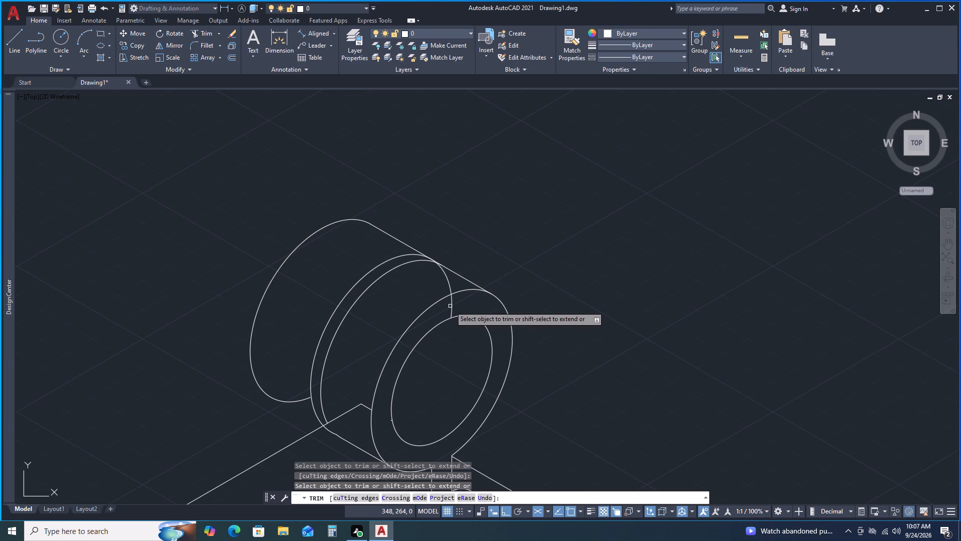
click(451, 305)
click(450, 285)
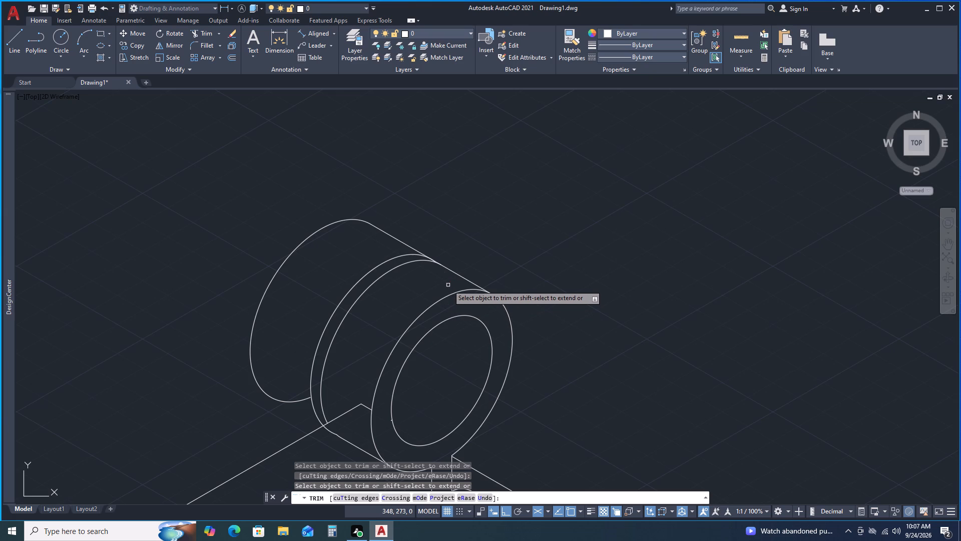
middle_drag(367, 333, 405, 314)
middle_drag(441, 330, 452, 327)
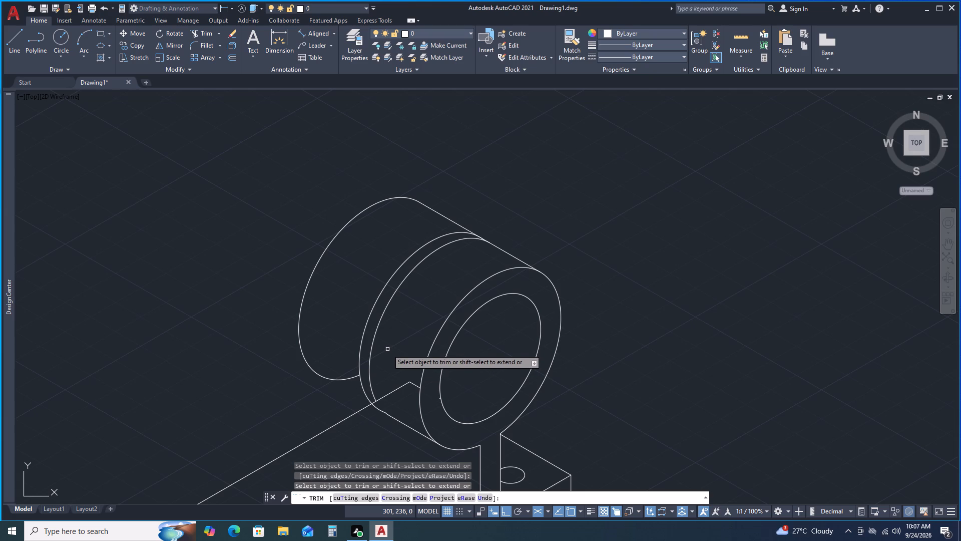
Draw a guide line about 29 mm long along the 150° isometric axis, crossing the cylinder's two intermediate arcs.
key(space)
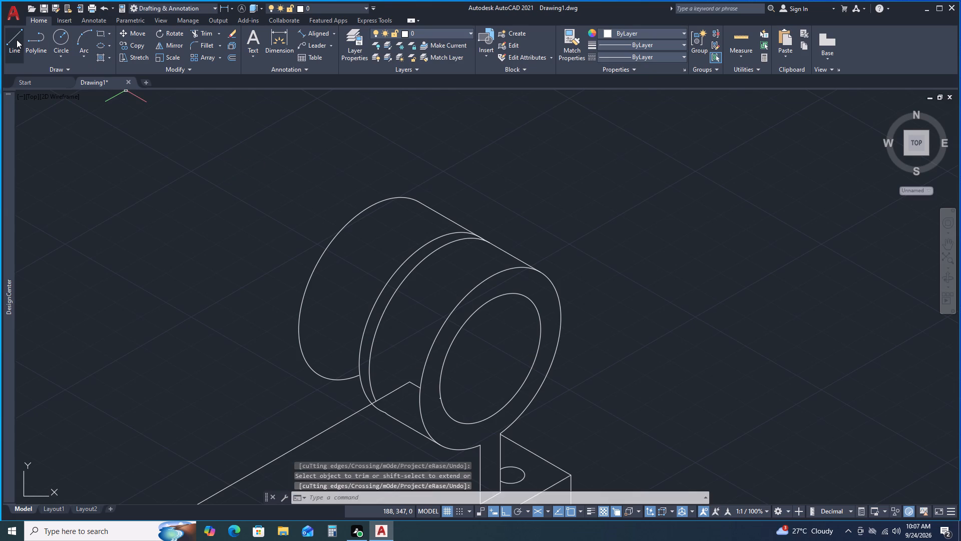
click(17, 40)
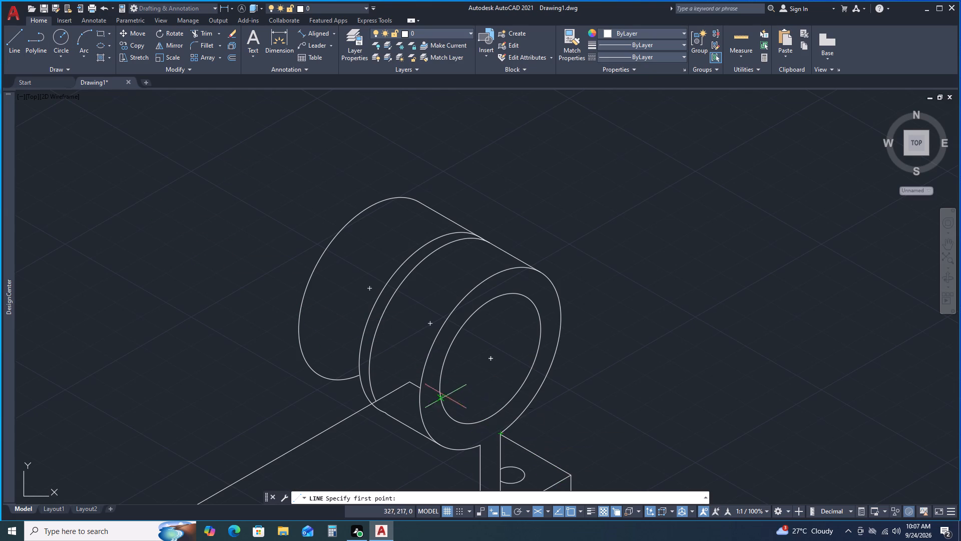
click(385, 367)
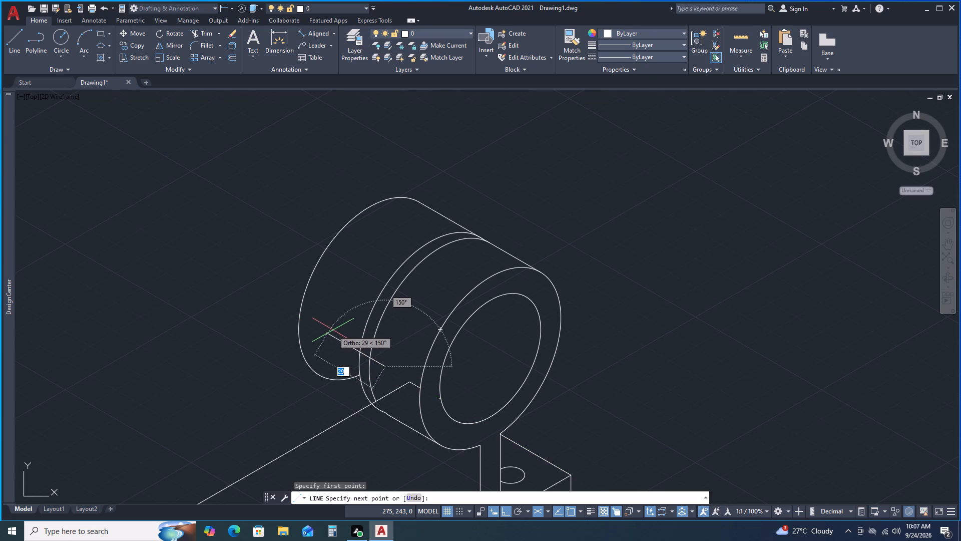
click(333, 330)
key(space)
scroll(363, 355, up, 2)
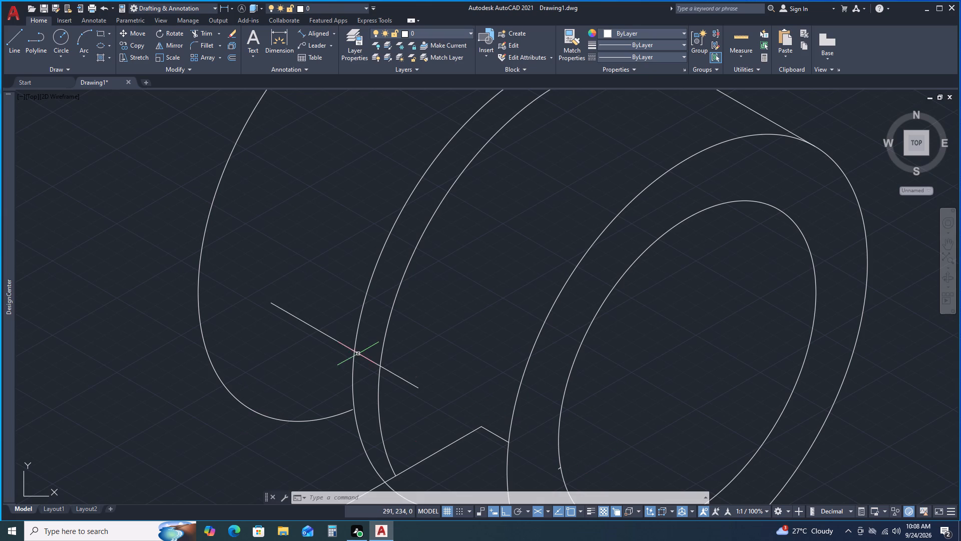
From where the guide line crosses the rear intermediate arc, draw 5 mm along 150°, plus a segment about 3 mm long along 210°.
key(space)
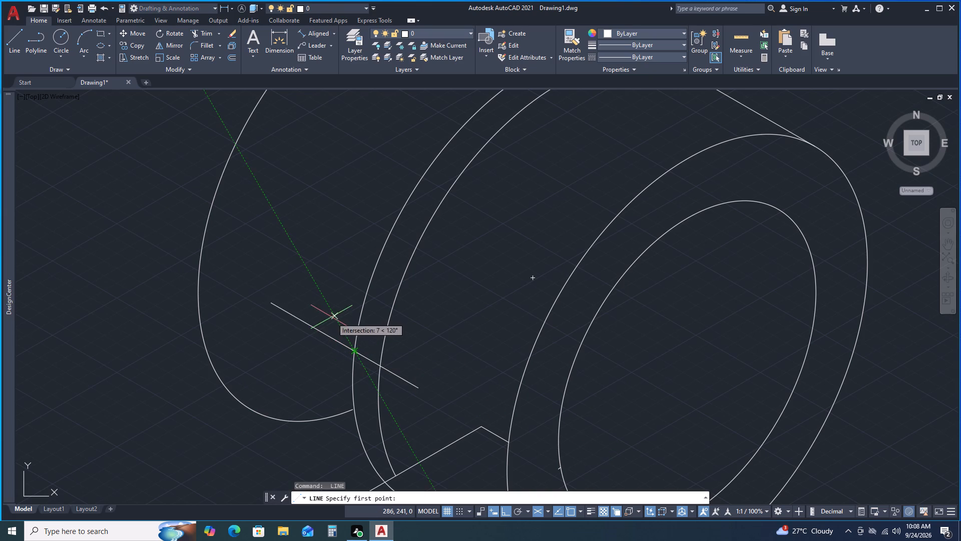
click(352, 348)
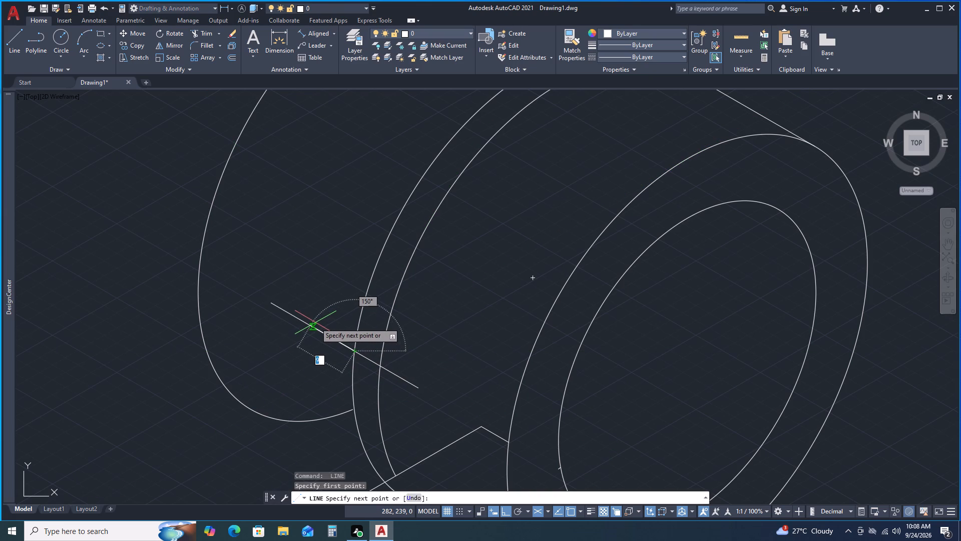
key(5)
key(Return)
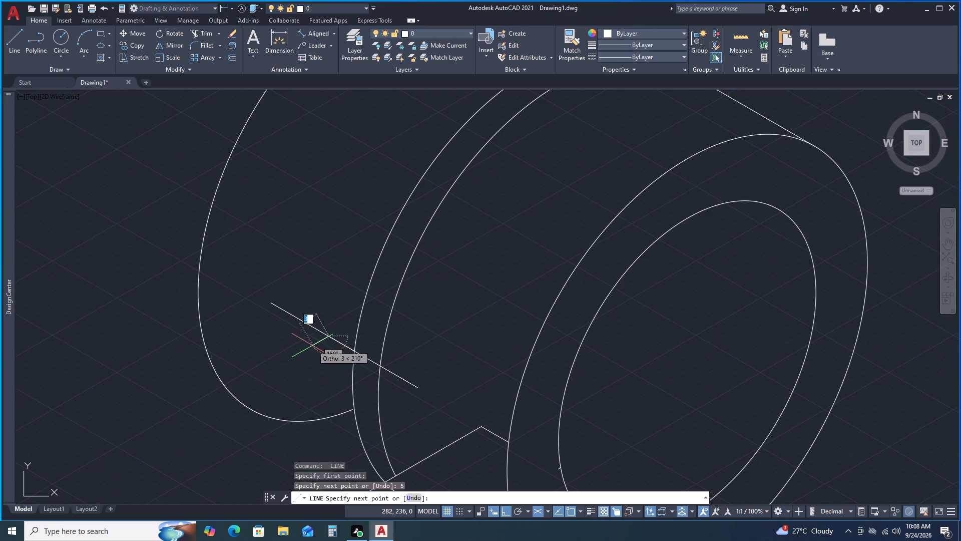
click(312, 346)
key(space)
From the same crossing on the rear intermediate arc, draw a line 5 mm along 330°, plus a short segment along 210°.
key(space)
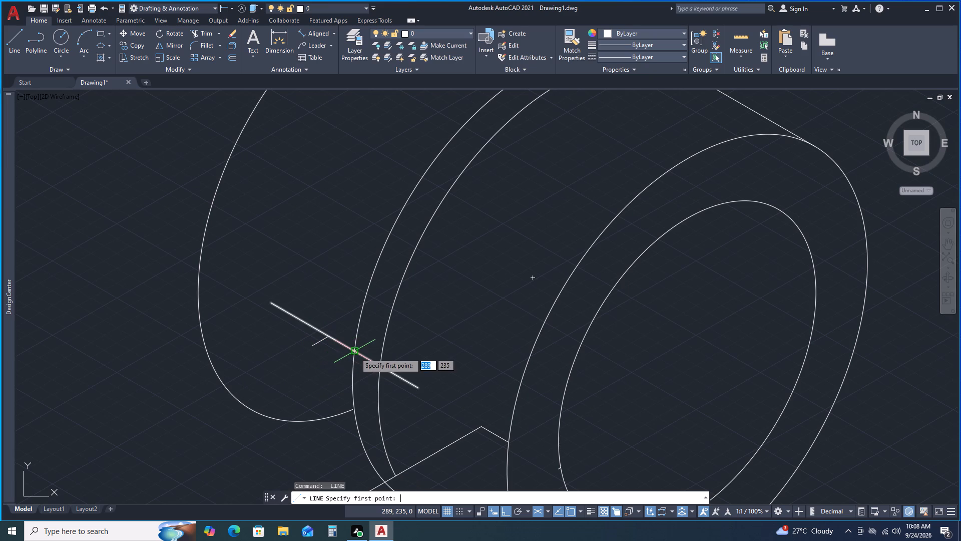
click(355, 353)
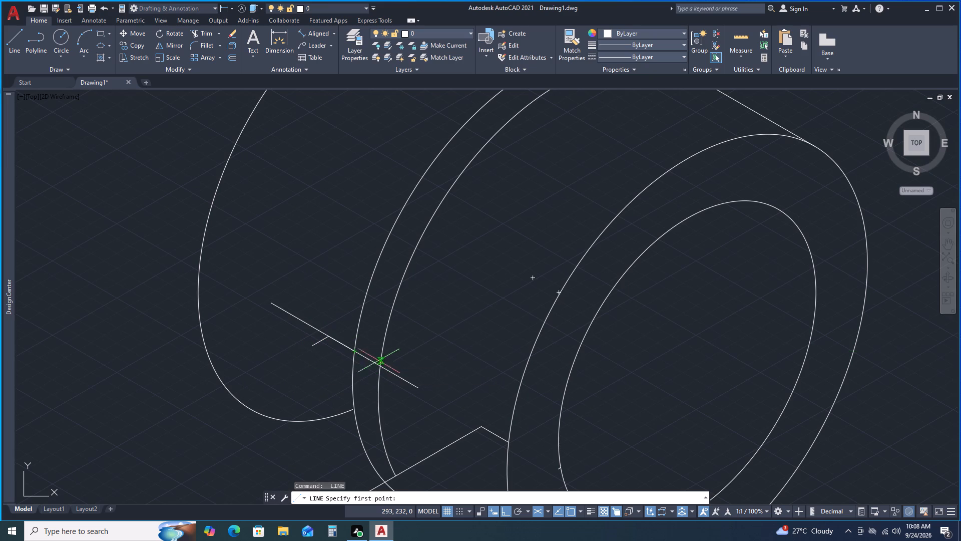
click(352, 351)
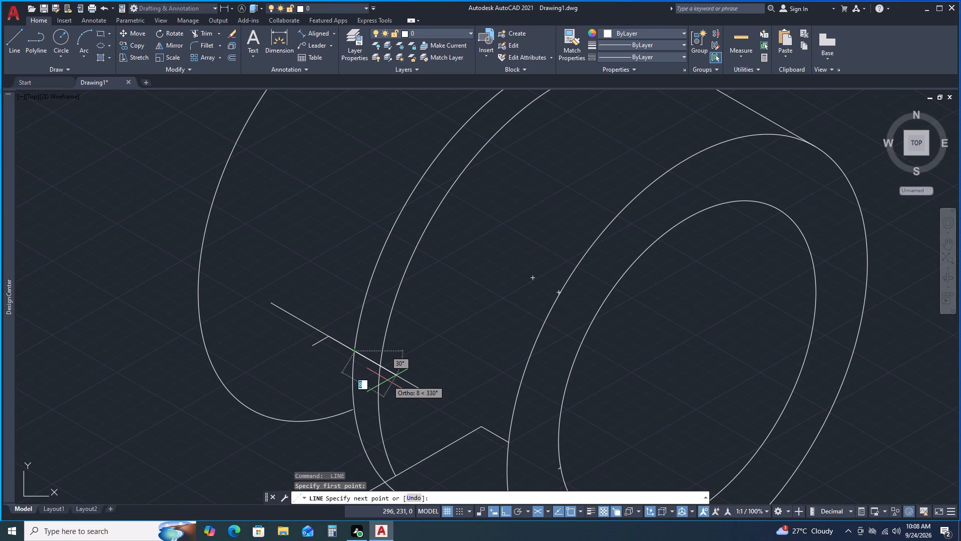
key(5)
key(Return)
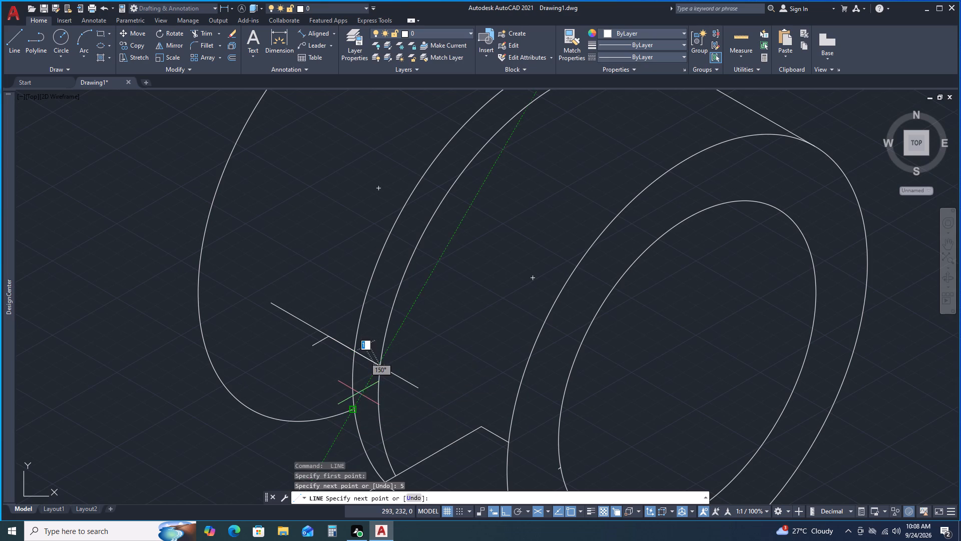
scroll(355, 384, up, 2)
click(389, 367)
key(space)
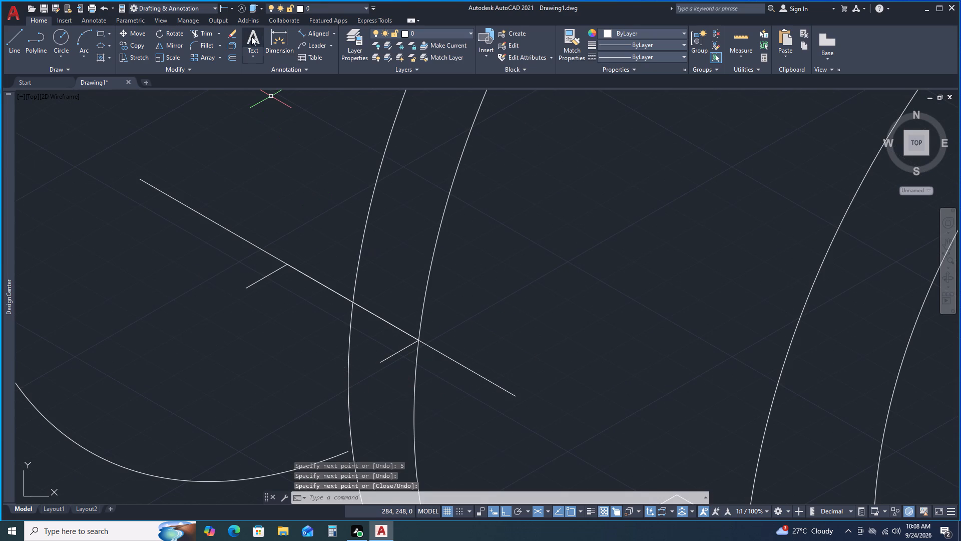
Trim both ends of the cylinder's guide line beyond the two short 210° segments.
click(210, 35)
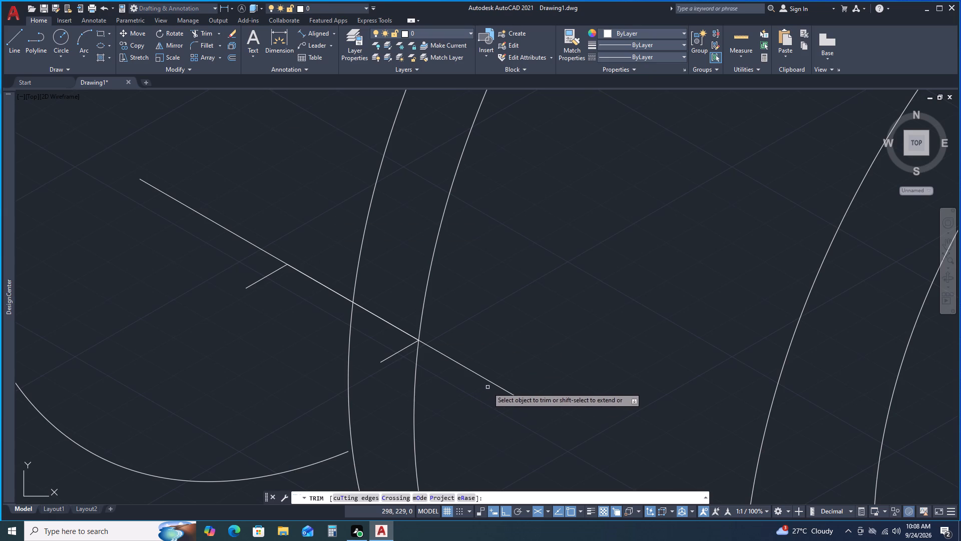
click(493, 384)
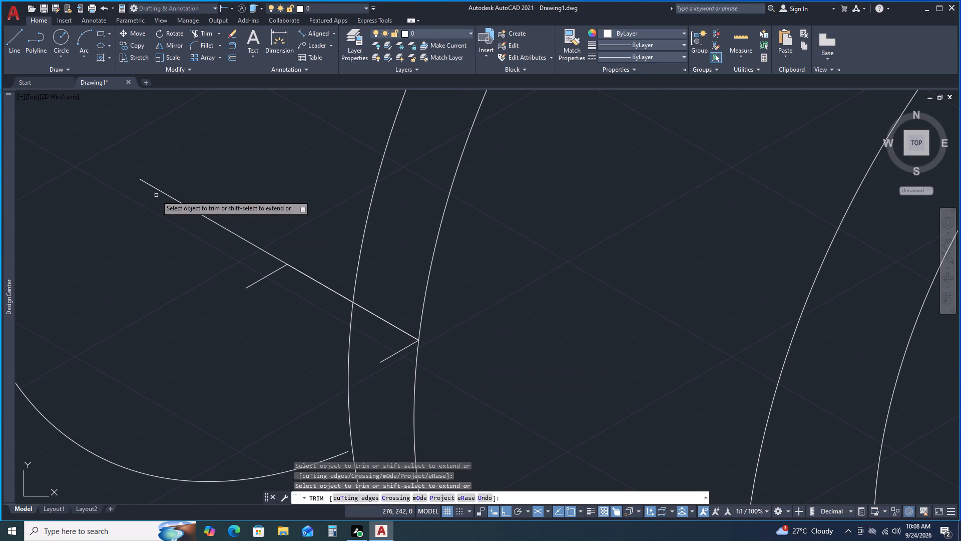
click(226, 228)
scroll(226, 233, down, 3)
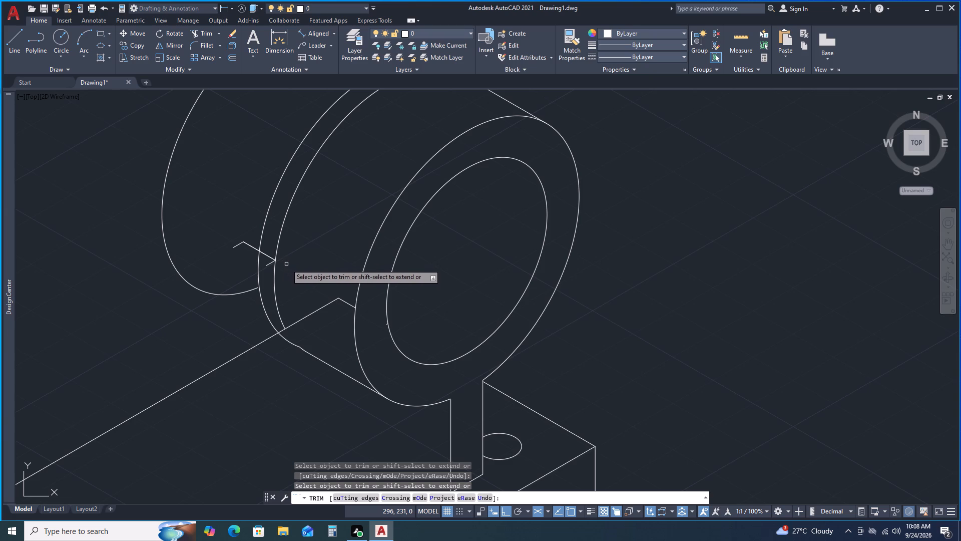
middle_drag(296, 249, 340, 243)
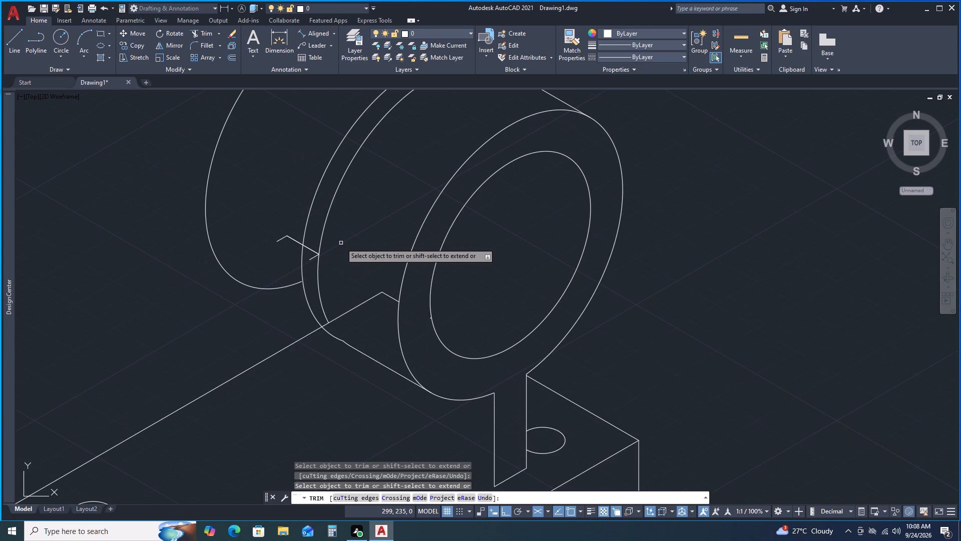
scroll(332, 247, down, 1)
scroll(332, 247, up, 1)
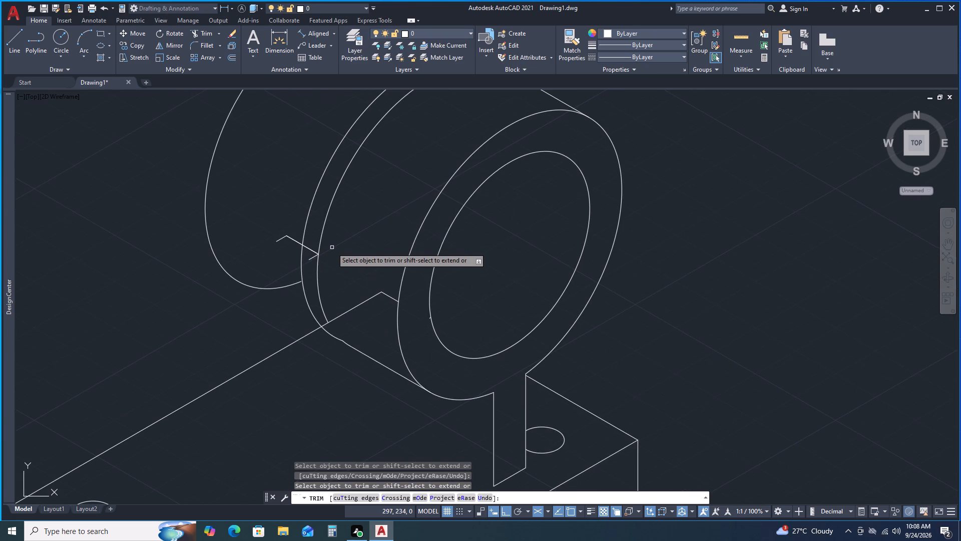
scroll(331, 249, down, 1)
middle_drag(332, 261, 380, 196)
key(space)
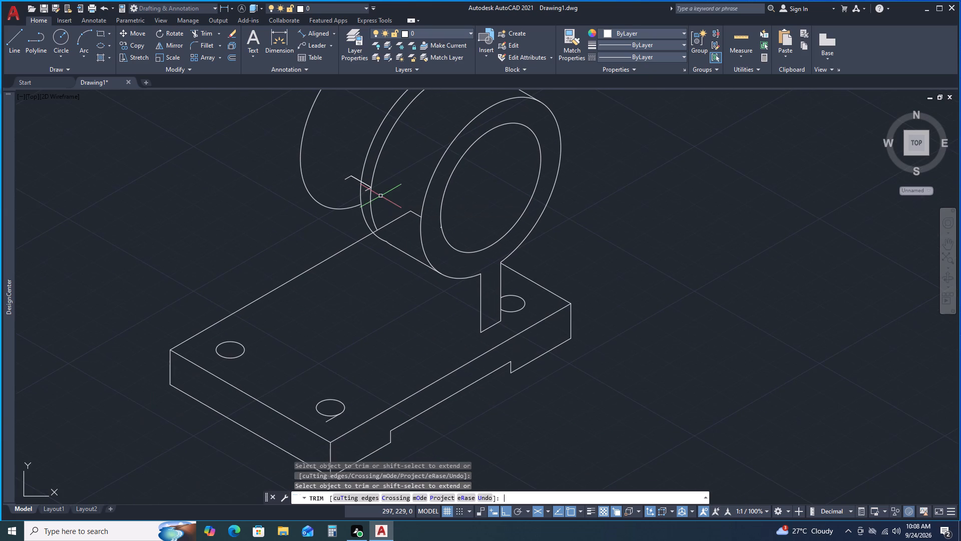
Remove the stray short line below the hole nearest the block's front corner using Trim.
middle_drag(355, 336, 323, 293)
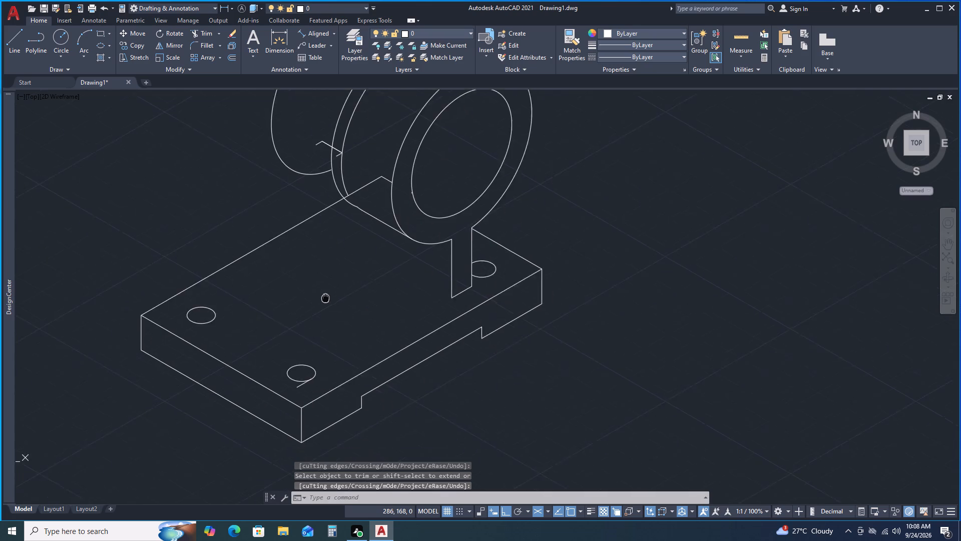
middle_drag(323, 293, 317, 275)
scroll(311, 350, up, 2)
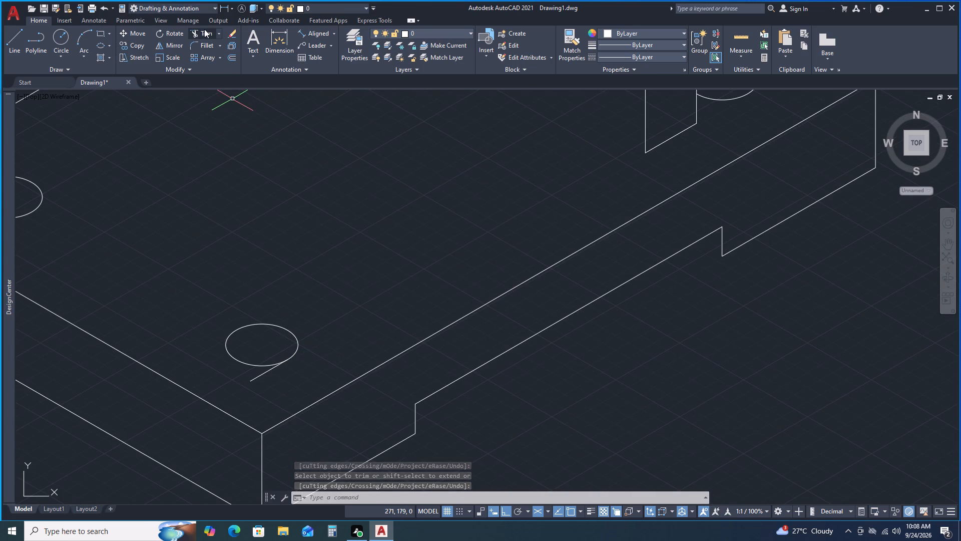
click(204, 29)
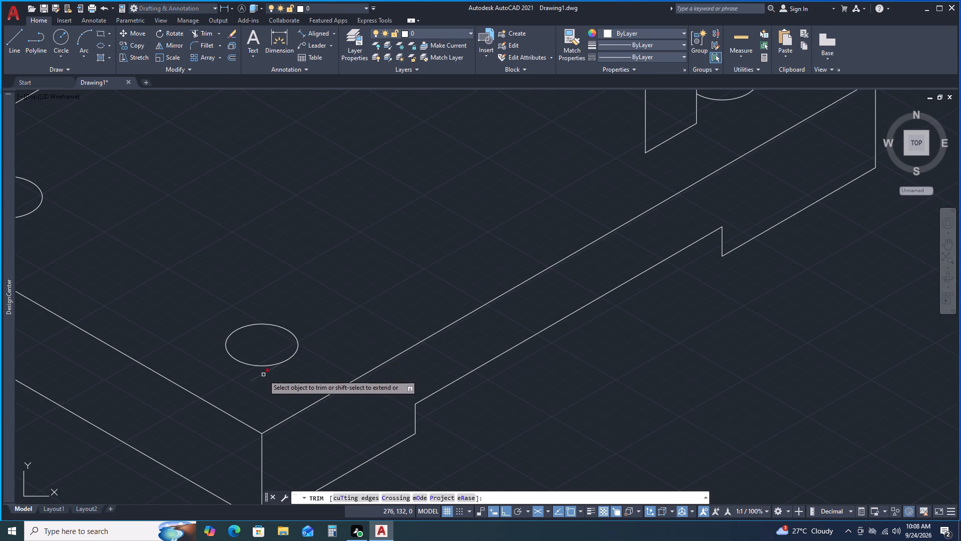
click(263, 375)
scroll(290, 294, down, 1)
key(space)
Copy the top edge at the block's near short end 35 mm along the 30° isometric axis, from its midpoint.
scroll(290, 256, down, 1)
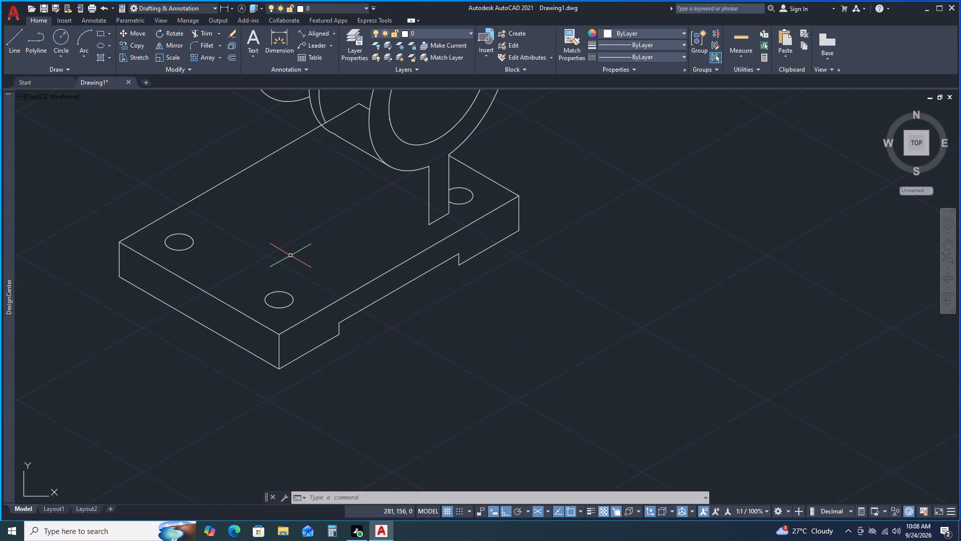
click(233, 309)
right_click(235, 278)
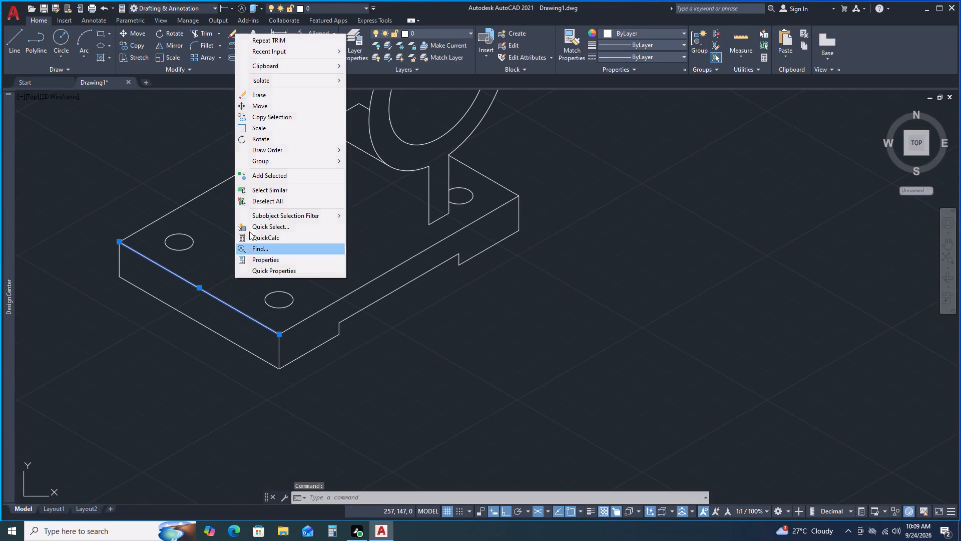
click(271, 121)
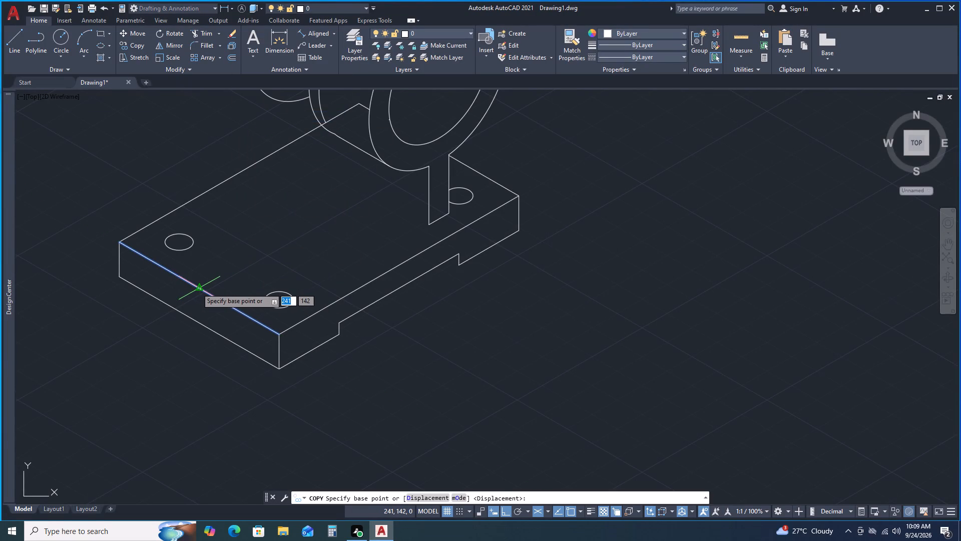
click(197, 288)
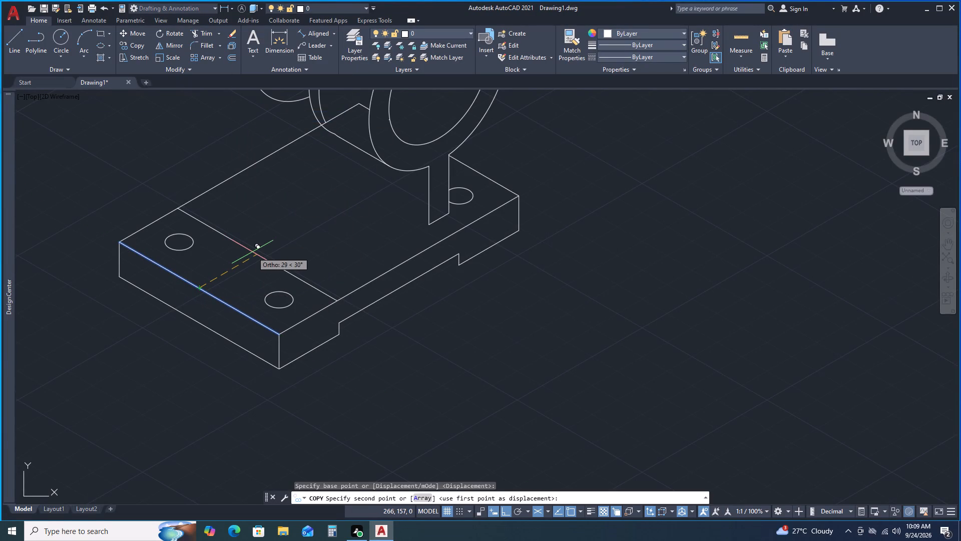
text(35)
key(Return)
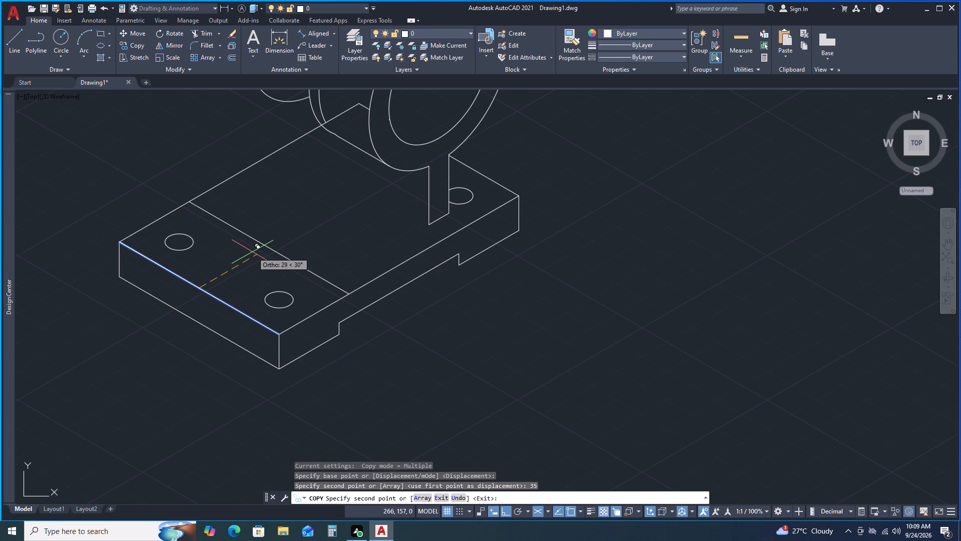
key(space)
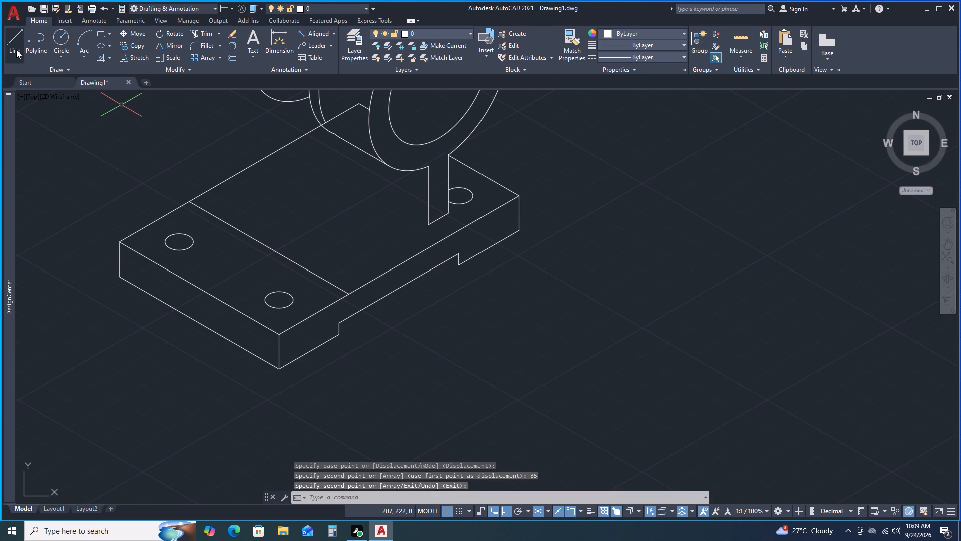
From the midpoint of the copied line, draw 5 mm along 150°, plus a short segment along 30° towards the cylinder.
click(15, 50)
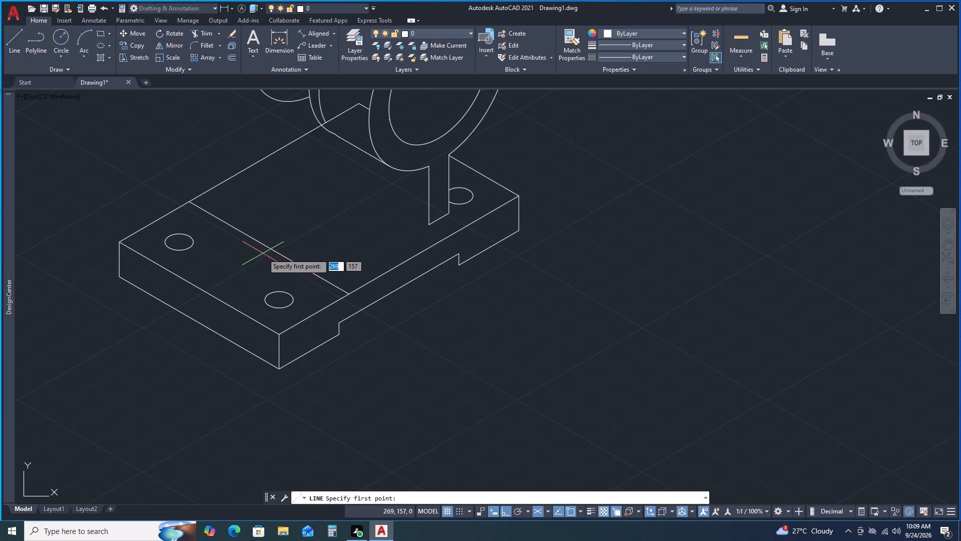
click(270, 248)
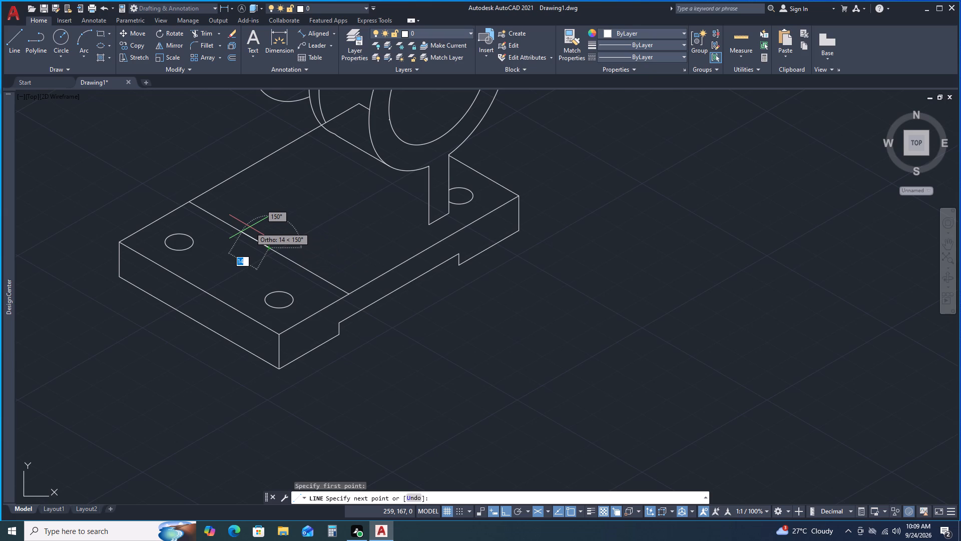
key(5)
key(Return)
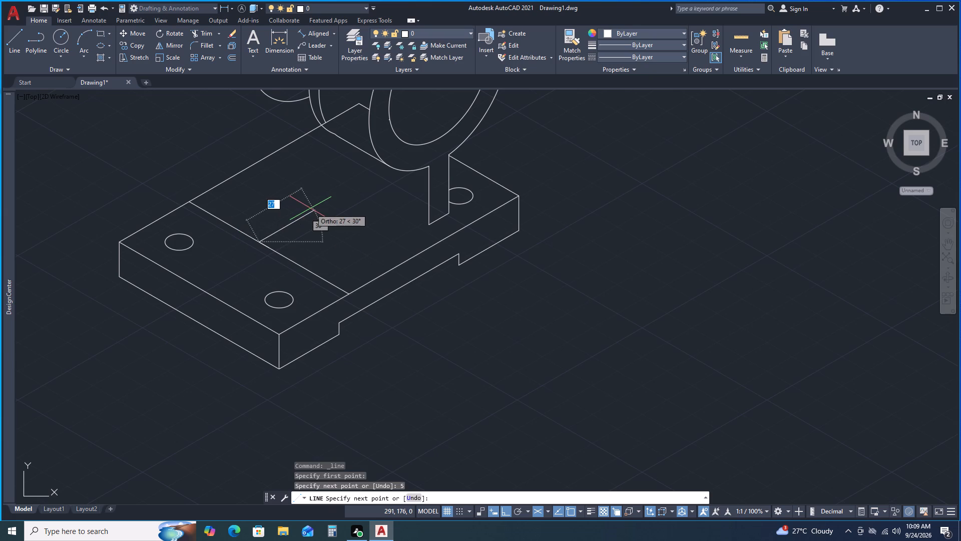
click(286, 222)
key(space)
From the corner of that 5 mm line, draw 10 mm along 330°, plus a segment about 19 mm long along 30°.
key(space)
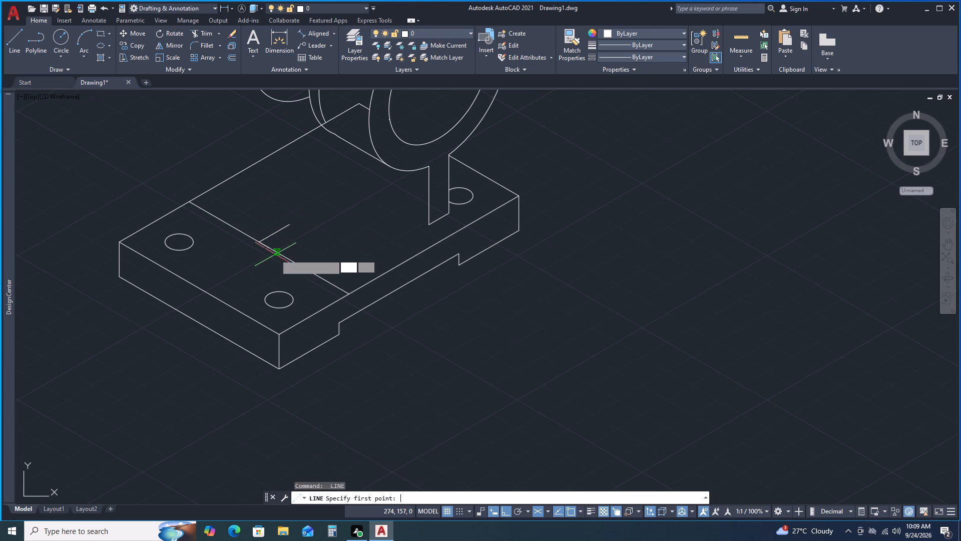
click(258, 241)
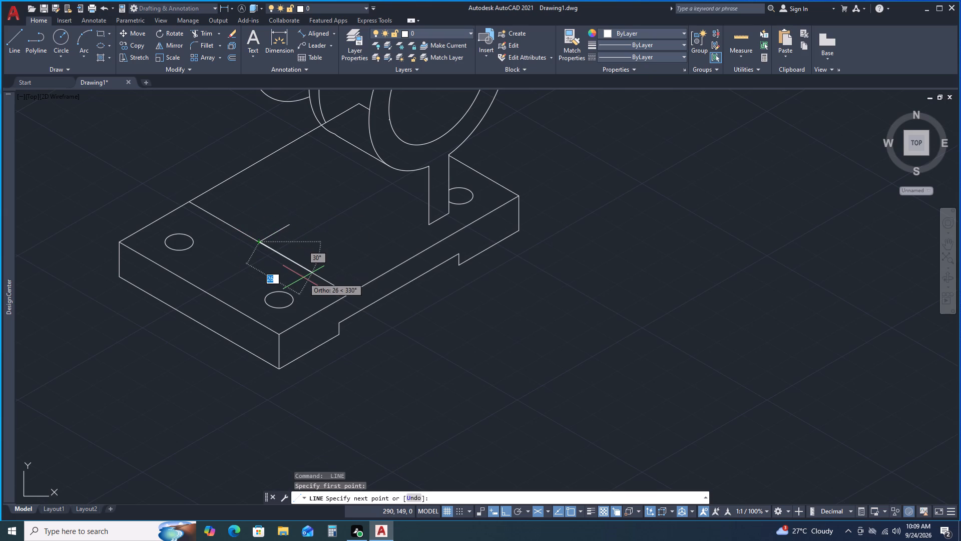
text(10)
key(Return)
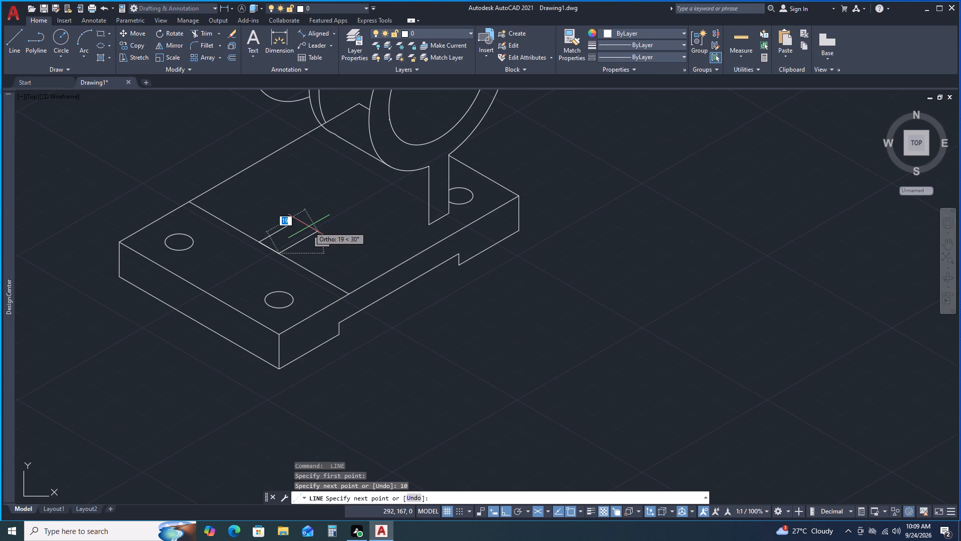
click(309, 226)
key(space)
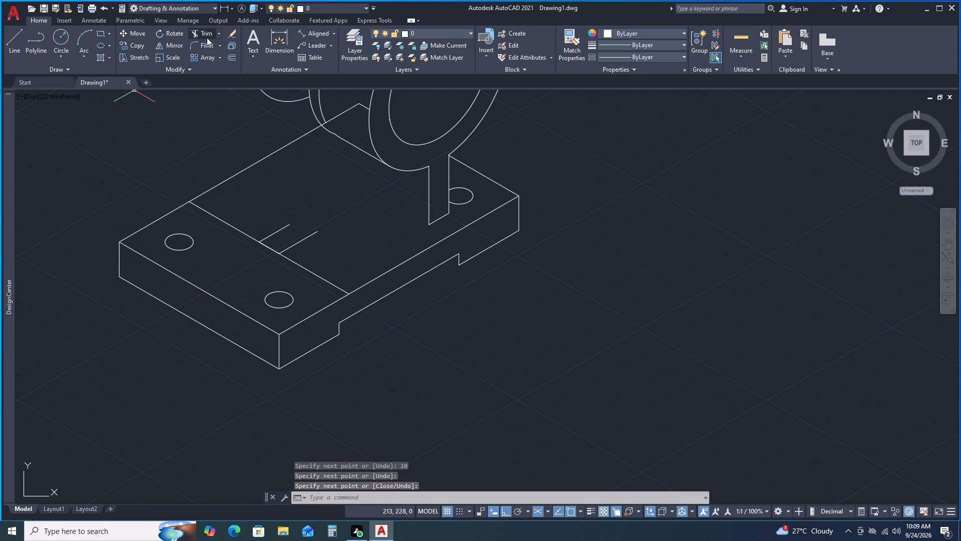
Trim away the copied edge line on both sides of the 10 mm rib base line on the block's top face.
click(207, 38)
click(241, 231)
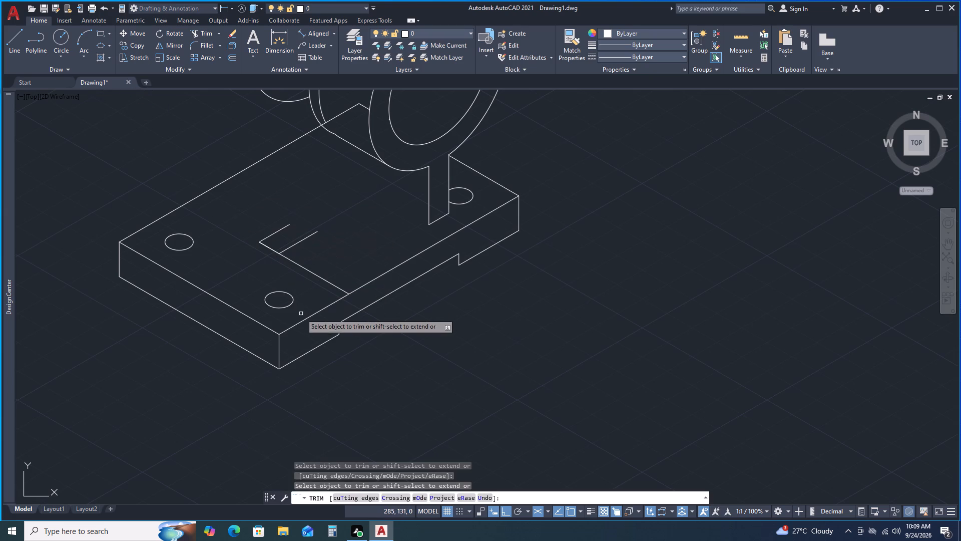
click(306, 267)
key(space)
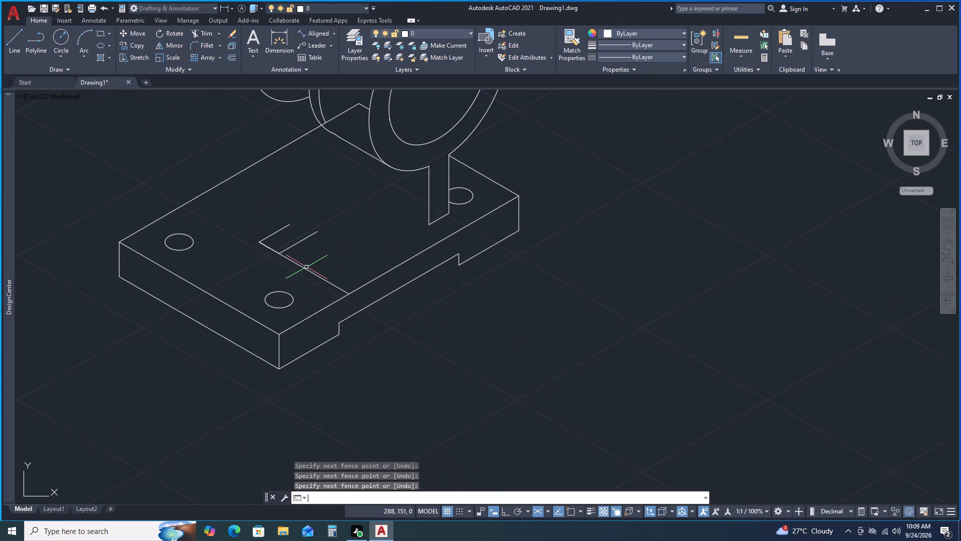
key(space)
click(311, 274)
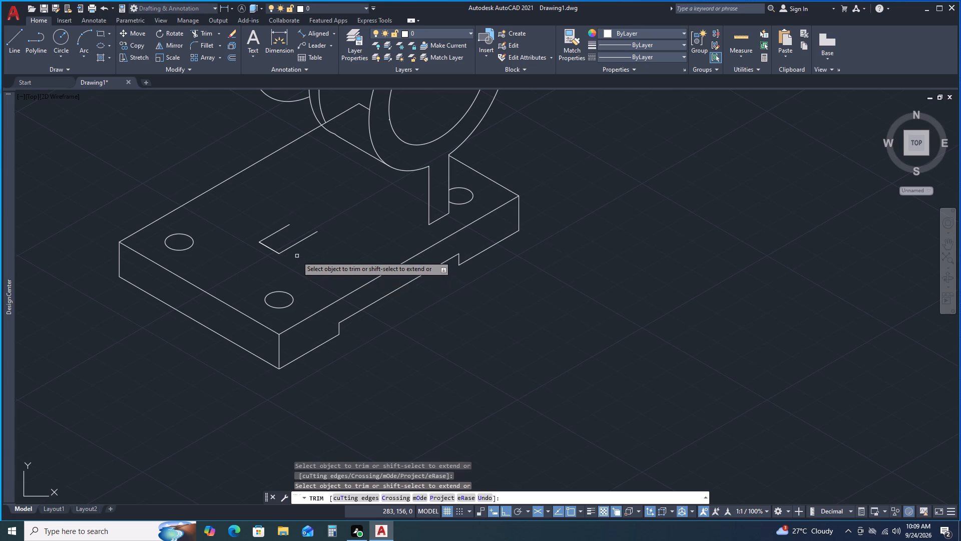
Remove the two 30° segments at the ends of the 10 mm rib base line using Trim.
scroll(296, 255, up, 2)
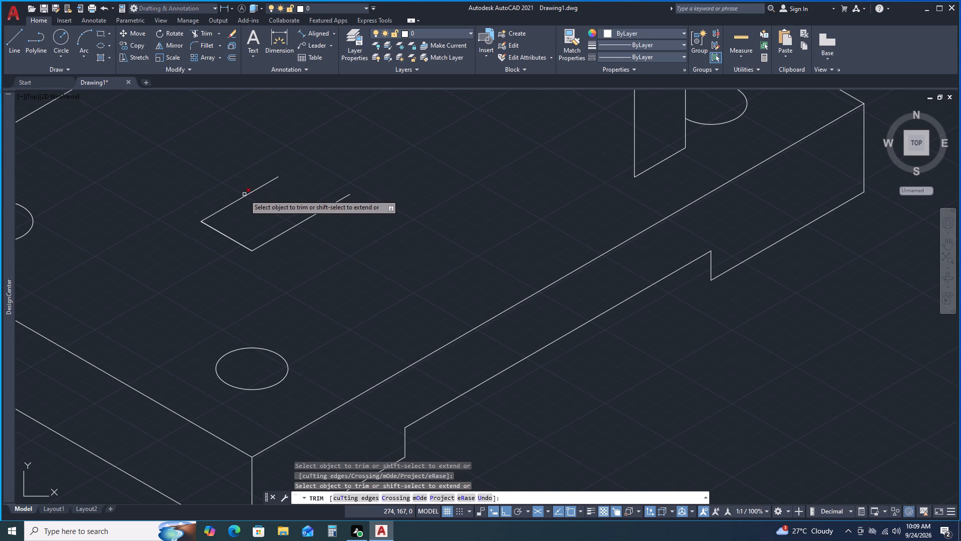
click(244, 194)
click(274, 238)
scroll(274, 239, down, 1)
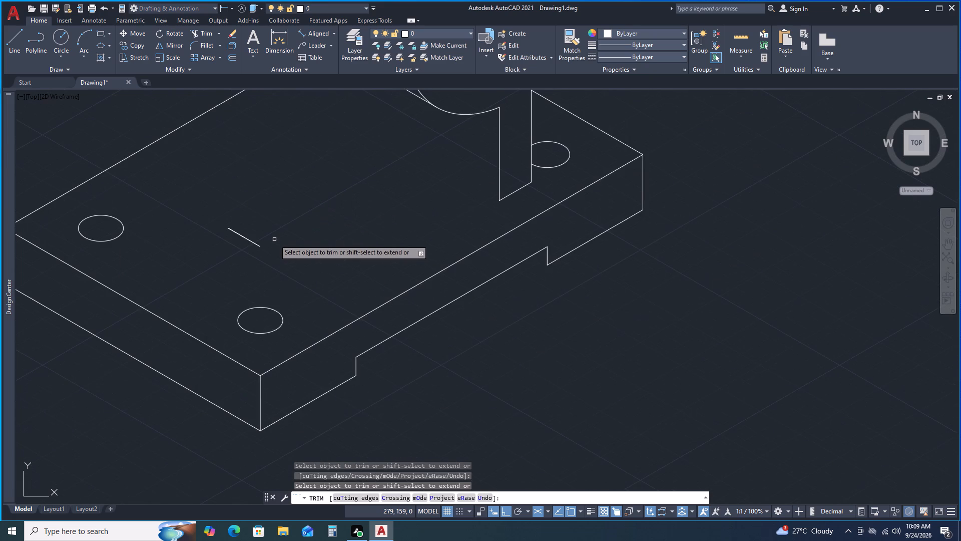
scroll(274, 240, down, 4)
scroll(283, 235, up, 1)
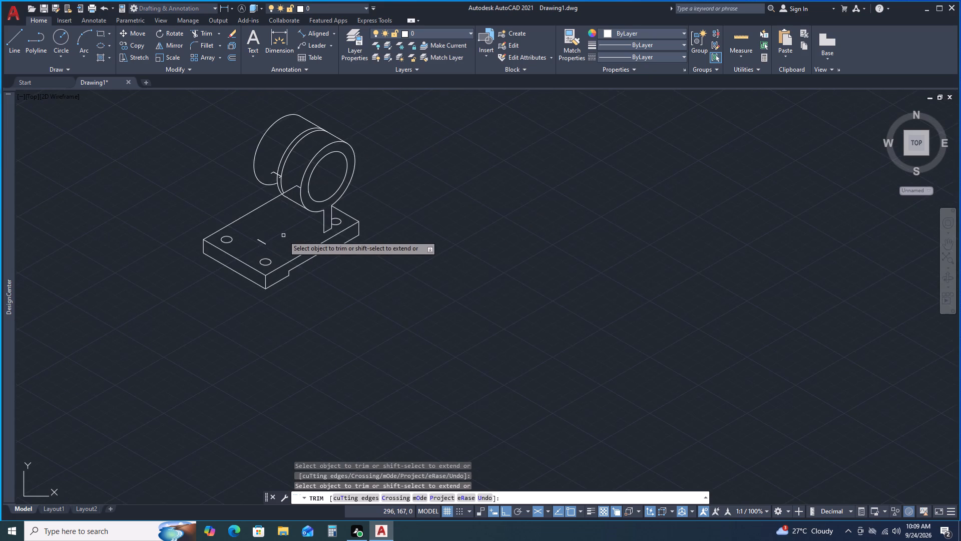
scroll(283, 235, up, 2)
scroll(283, 235, down, 1)
key(space)
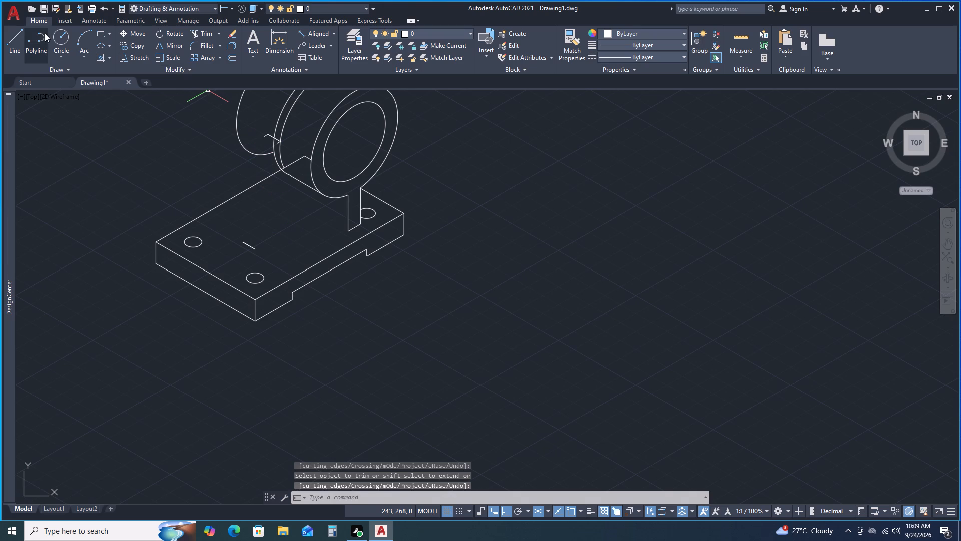
Draw the rib's two sloping edges, joining the ends of the short line at the cylinder to the rib base line's ends.
drag(9, 38, 14, 40)
scroll(305, 148, up, 1)
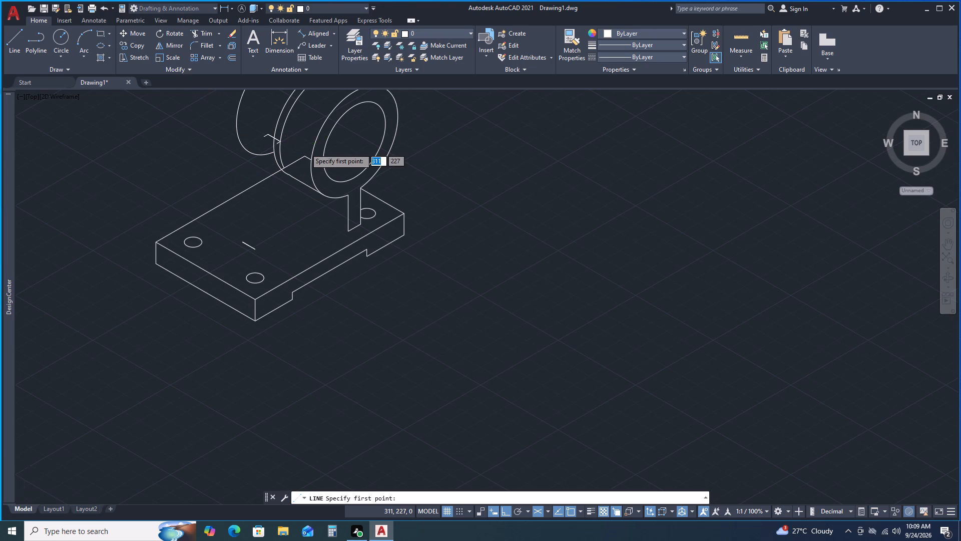
scroll(305, 148, up, 1)
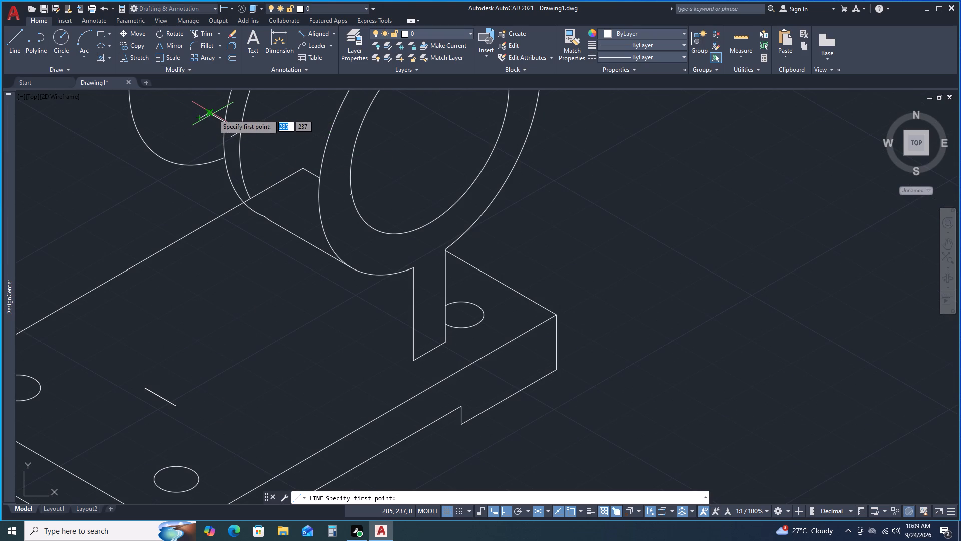
click(210, 112)
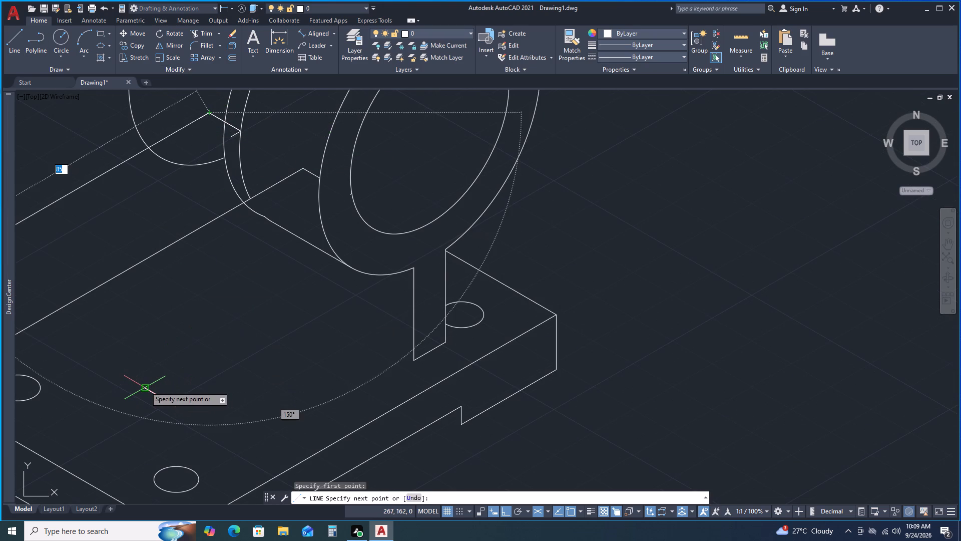
click(144, 386)
key(space)
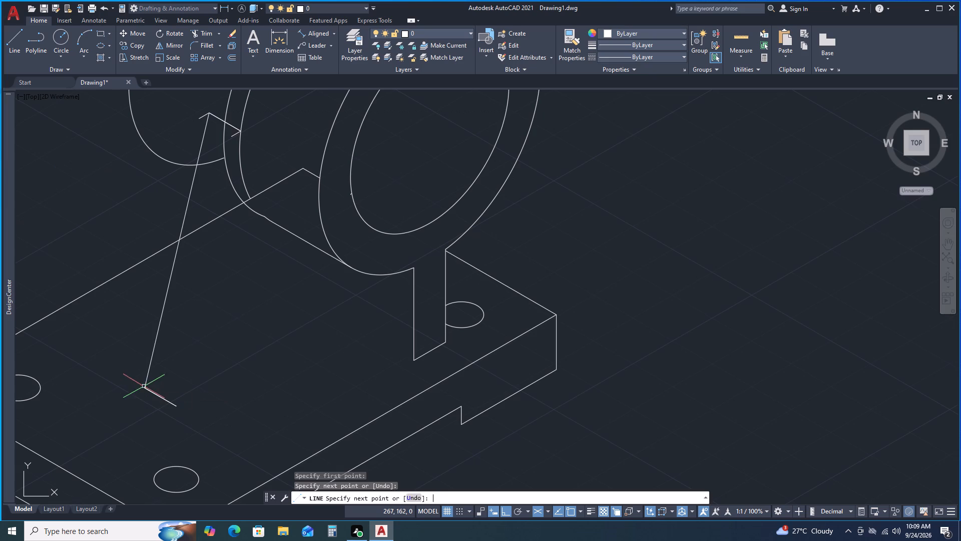
key(space)
click(240, 131)
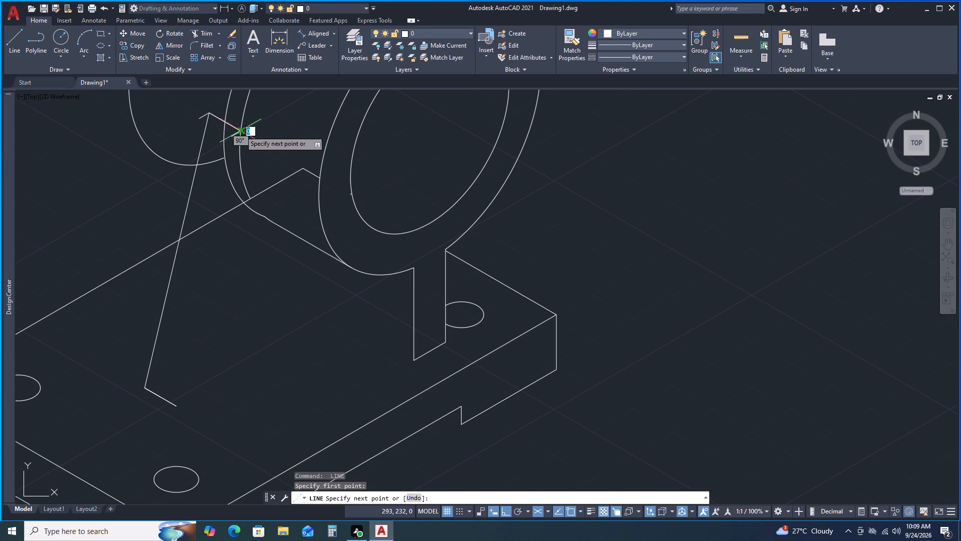
click(175, 405)
key(space)
Trim off the two short 30° segments at the upper ends of the rib's sloping edges.
scroll(259, 330, down, 2)
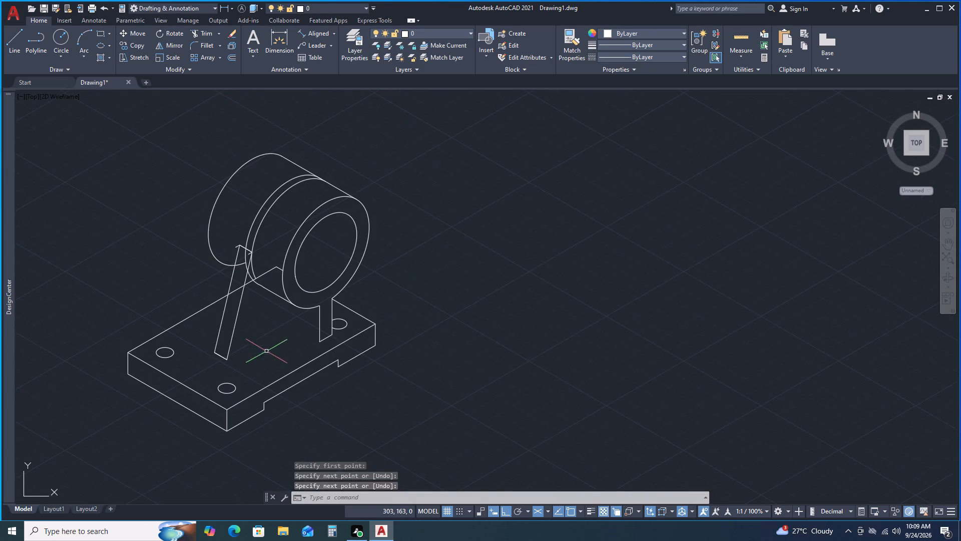
middle_drag(270, 359, 215, 317)
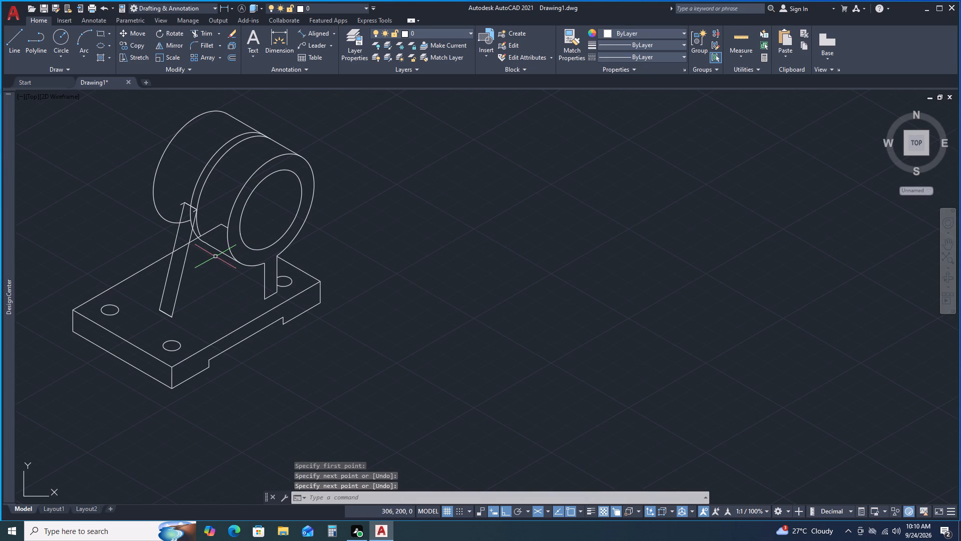
scroll(209, 269, up, 2)
middle_drag(212, 272, 218, 326)
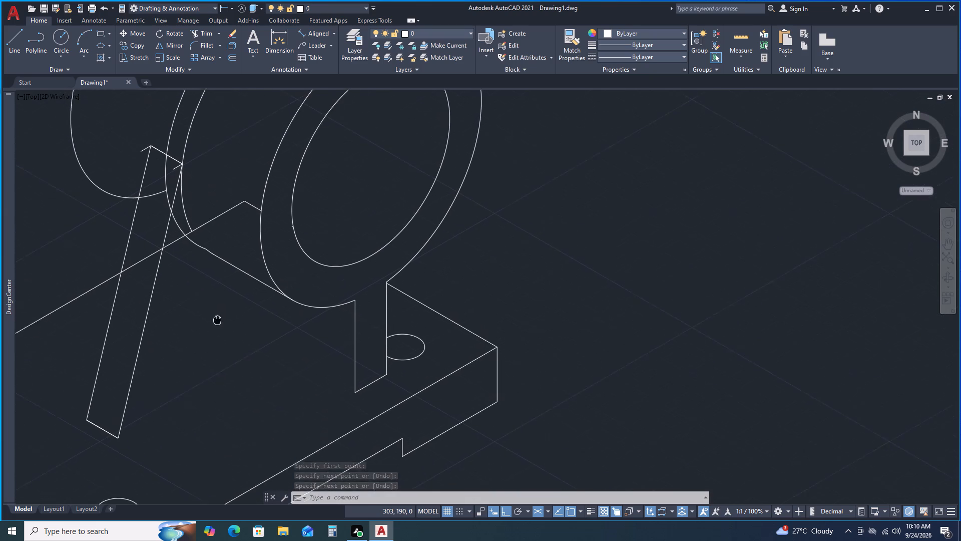
middle_drag(218, 326, 221, 347)
middle_click(221, 347)
middle_click(221, 349)
middle_click(222, 353)
middle_drag(223, 355, 225, 363)
middle_click(225, 364)
middle_click(225, 364)
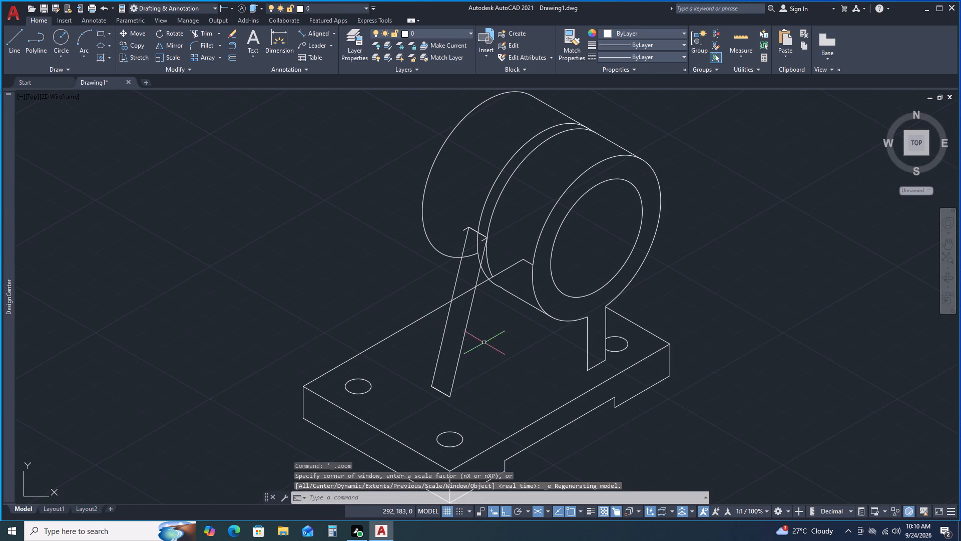
middle_drag(520, 345, 358, 299)
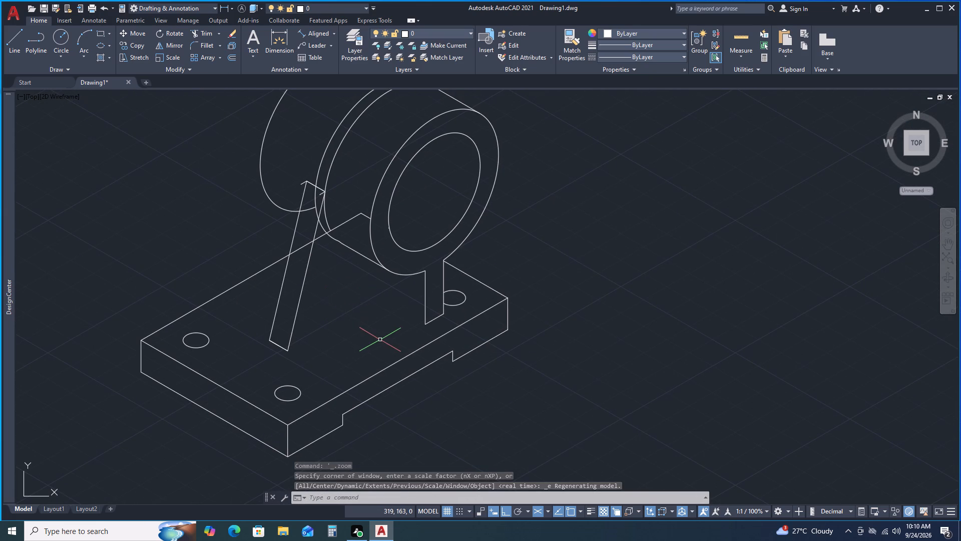
middle_drag(379, 340, 349, 338)
middle_click(349, 338)
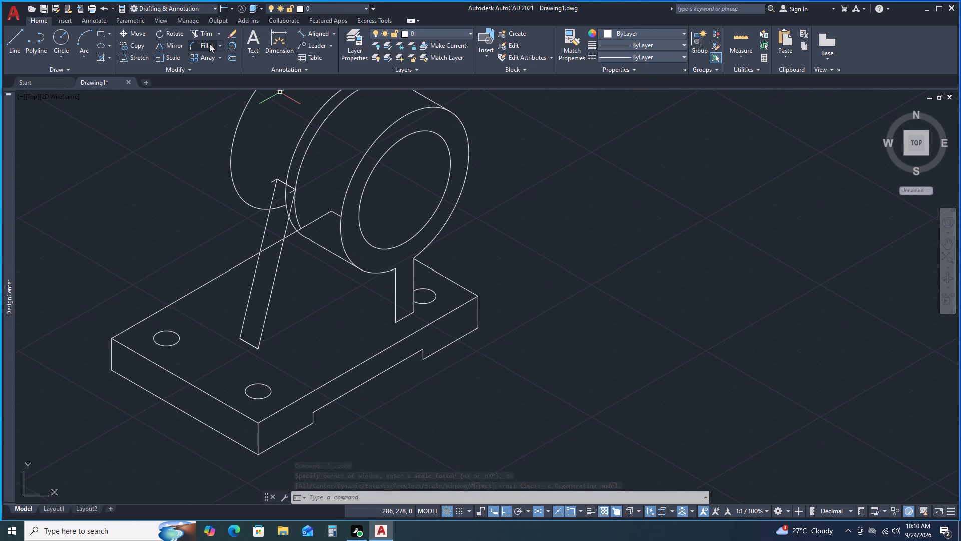
click(205, 32)
scroll(302, 156, up, 2)
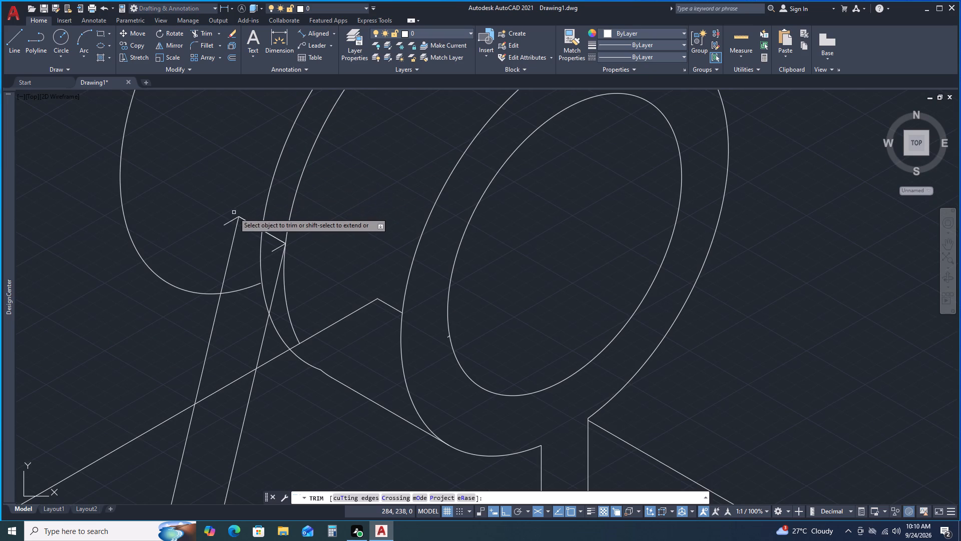
click(230, 220)
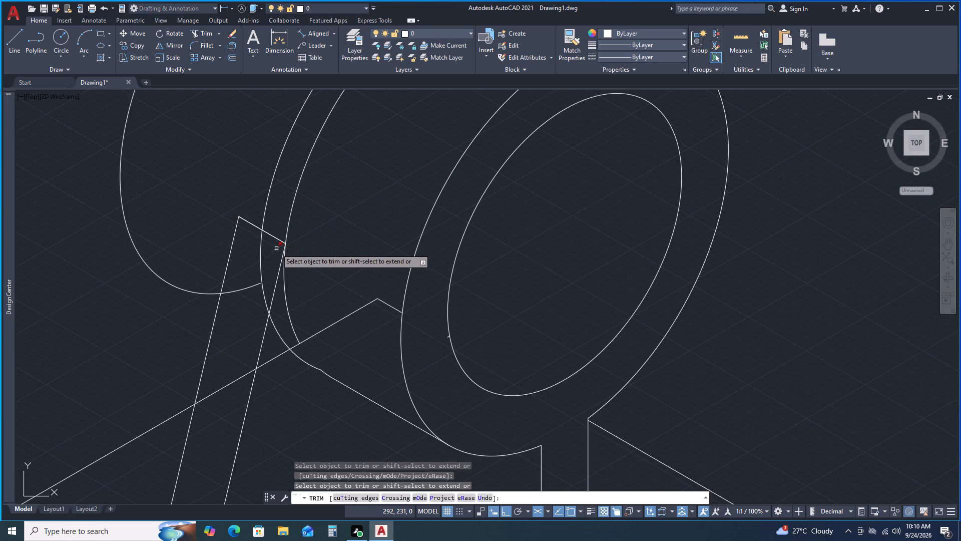
click(276, 248)
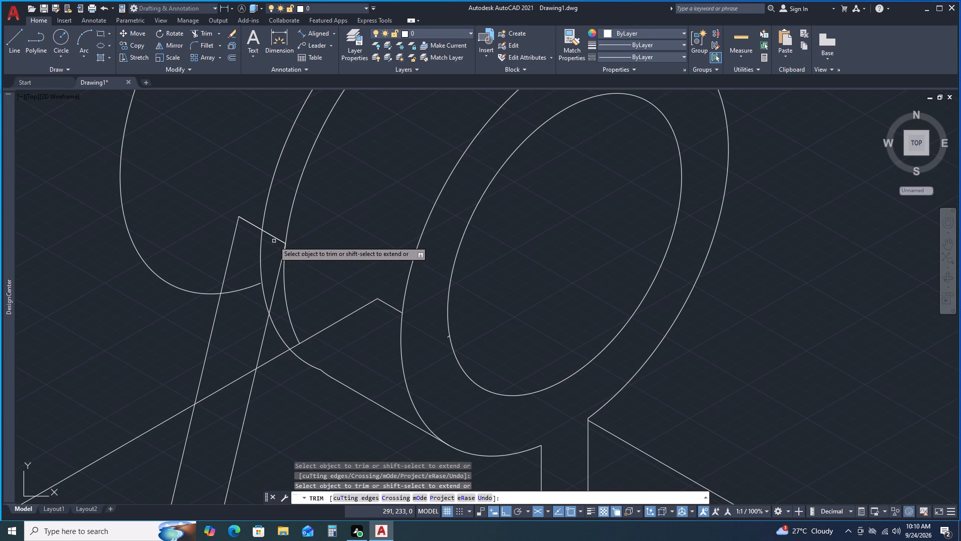
Remove the overlapping lines joining the upper ends of the rib's sloping edges using Trim.
click(274, 238)
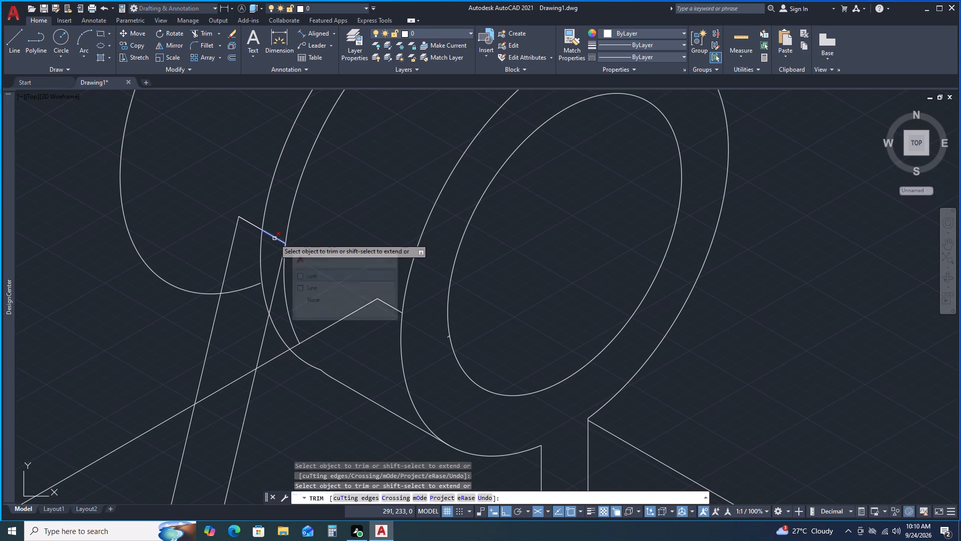
click(274, 238)
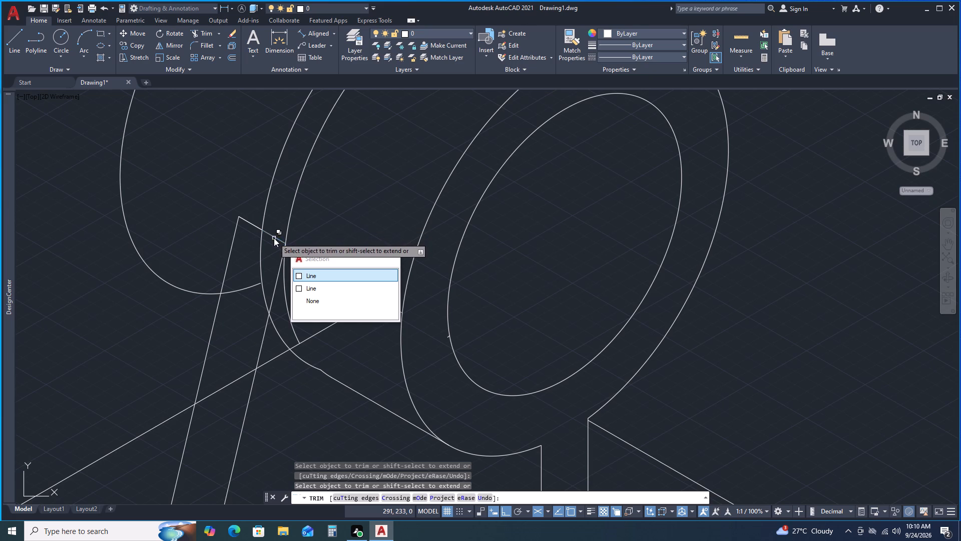
click(328, 275)
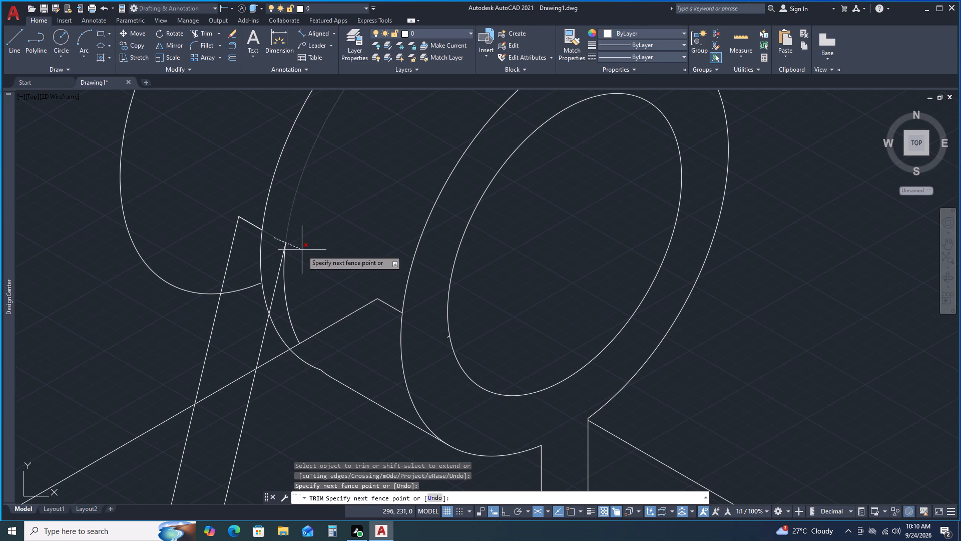
key(Escape)
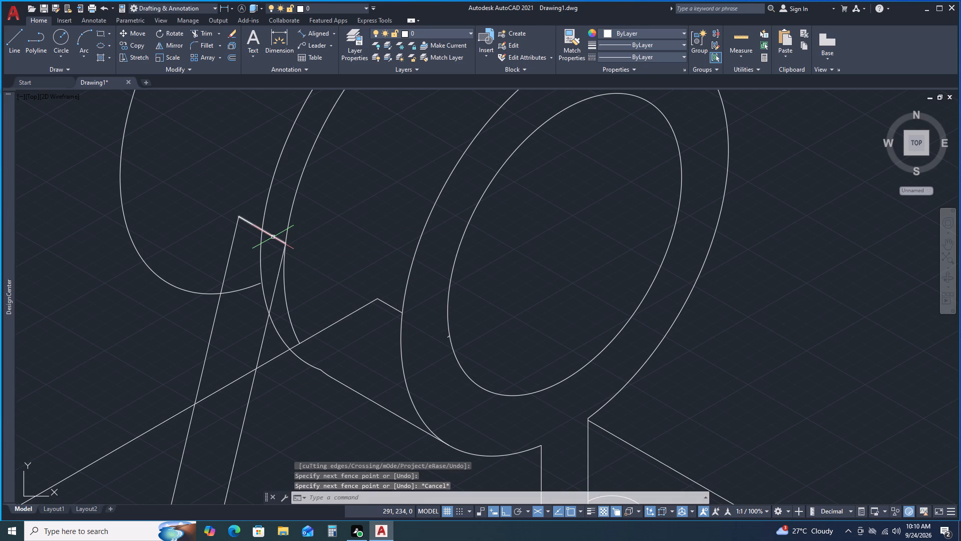
key(space)
click(273, 235)
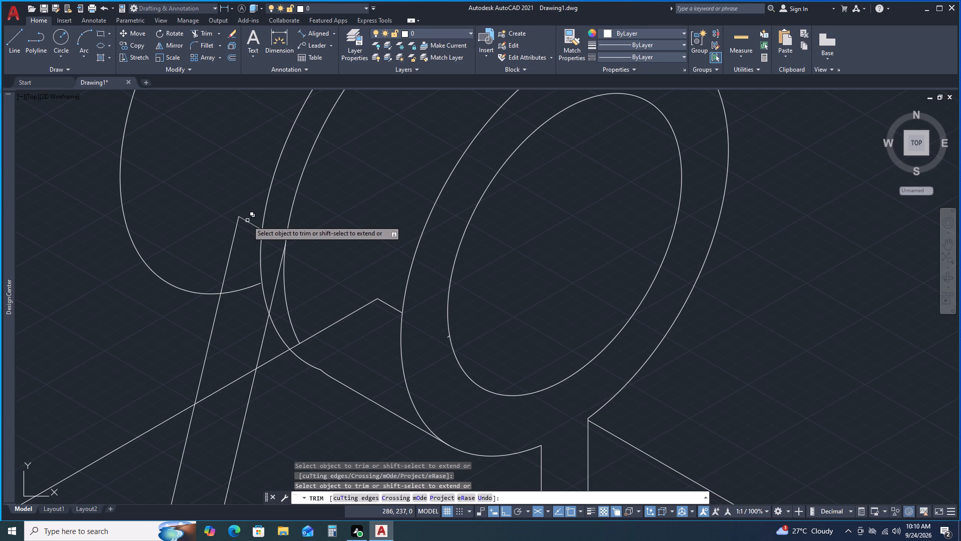
click(247, 220)
click(365, 242)
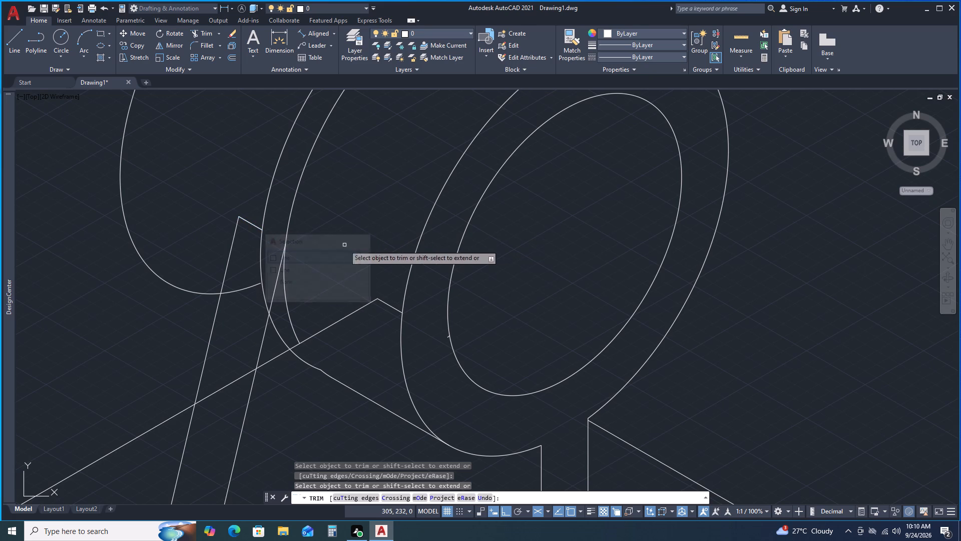
click(256, 226)
click(256, 226)
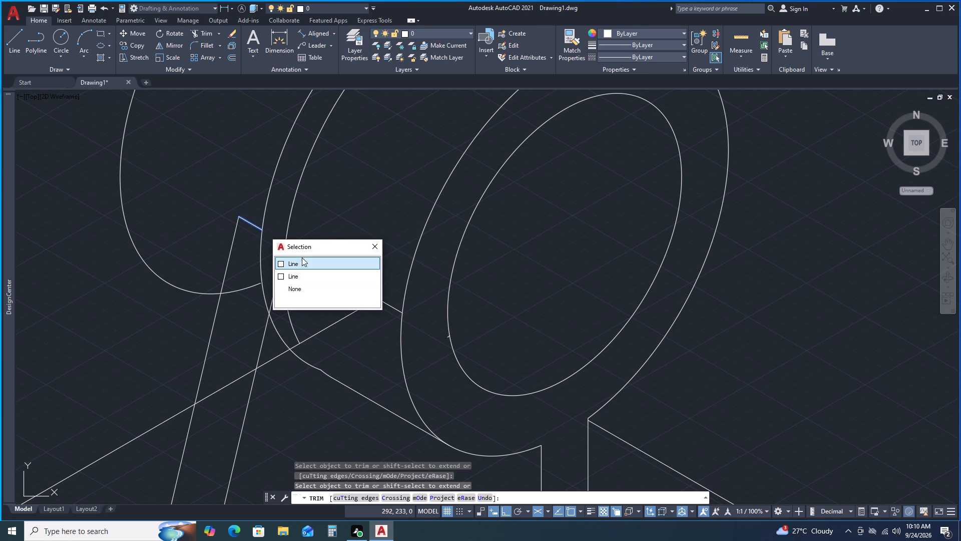
click(296, 260)
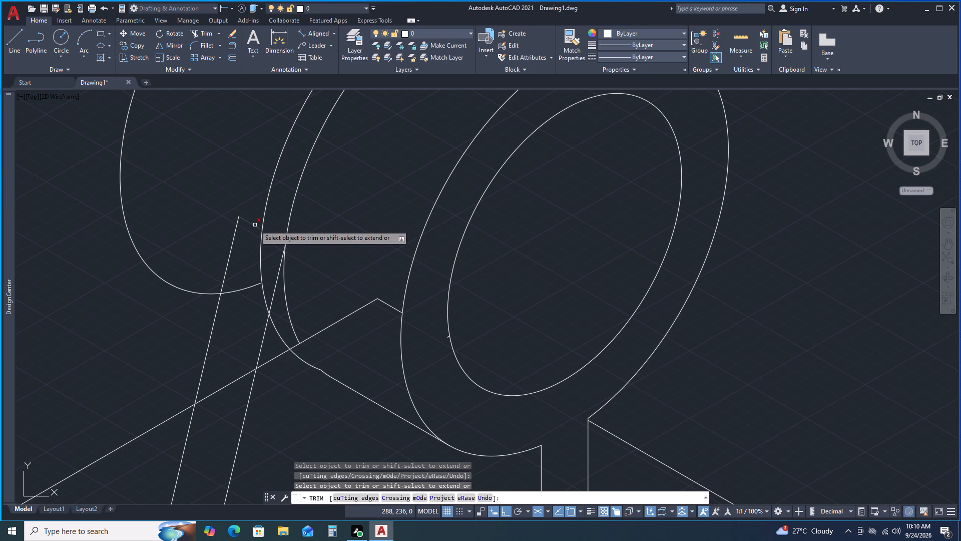
click(255, 225)
Extend the inner of the two closely spaced arcs behind the front ring past the block's top edge towards the cylinder's lower tangent line.
scroll(255, 225, down, 1)
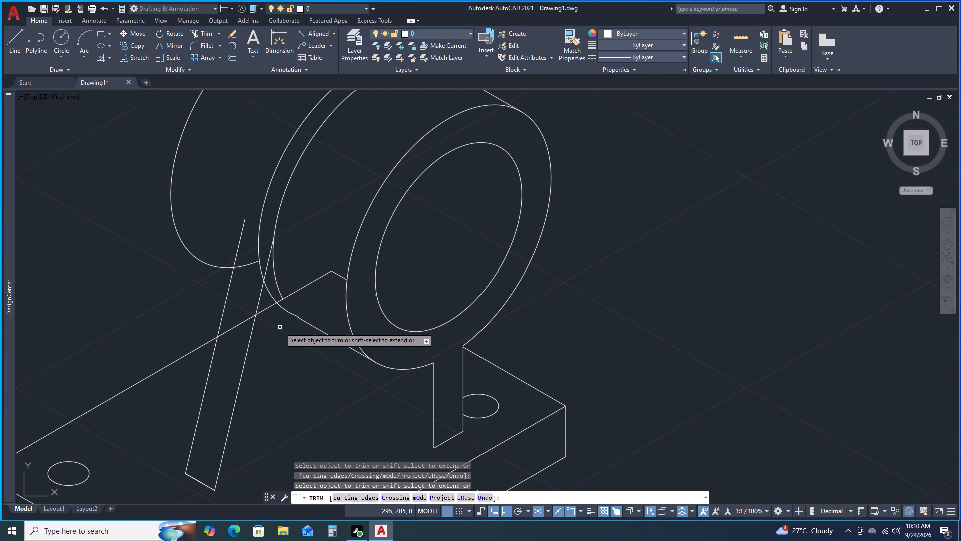
scroll(280, 327, up, 3)
scroll(280, 326, down, 2)
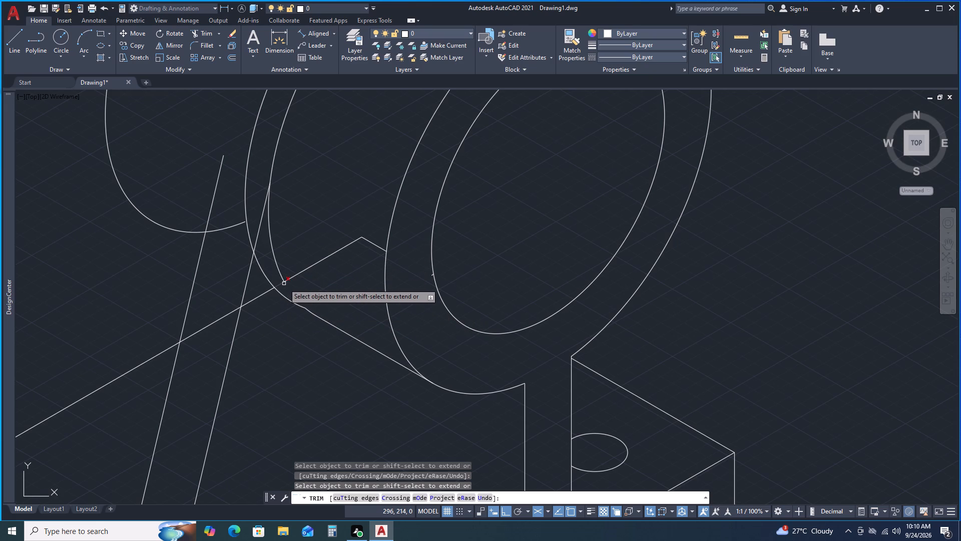
shift+click(278, 269)
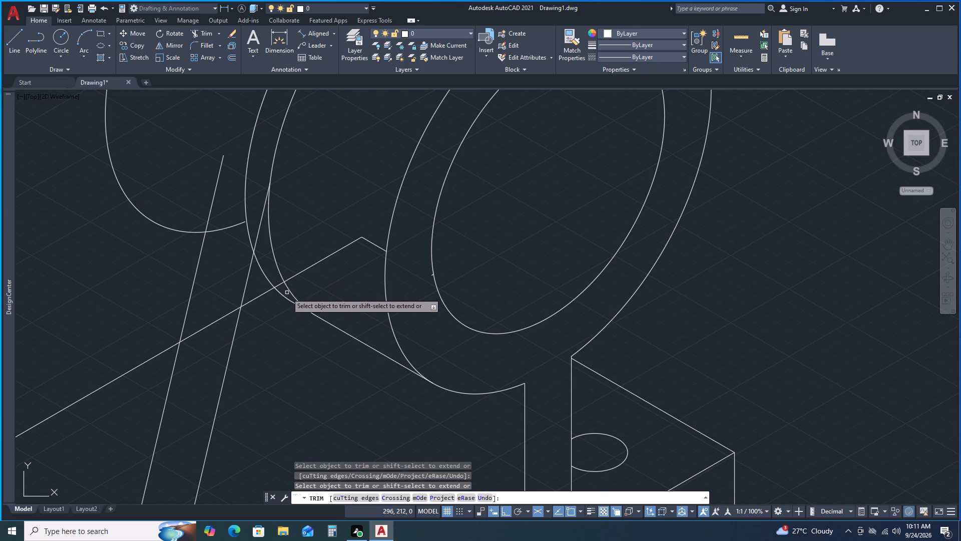
Trim away the outer of the two closely spaced arcs, from the cylinder's lower tangent line up past the rib.
click(288, 301)
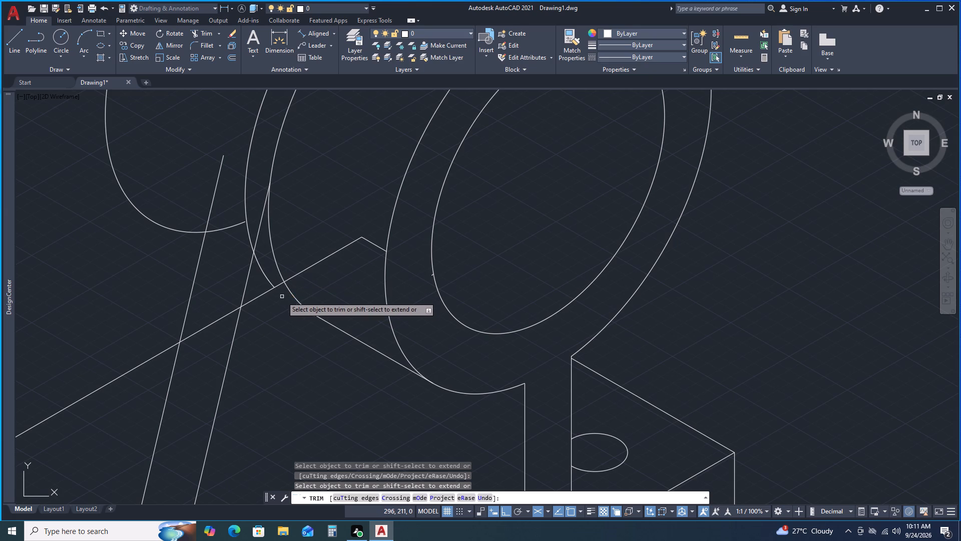
click(269, 285)
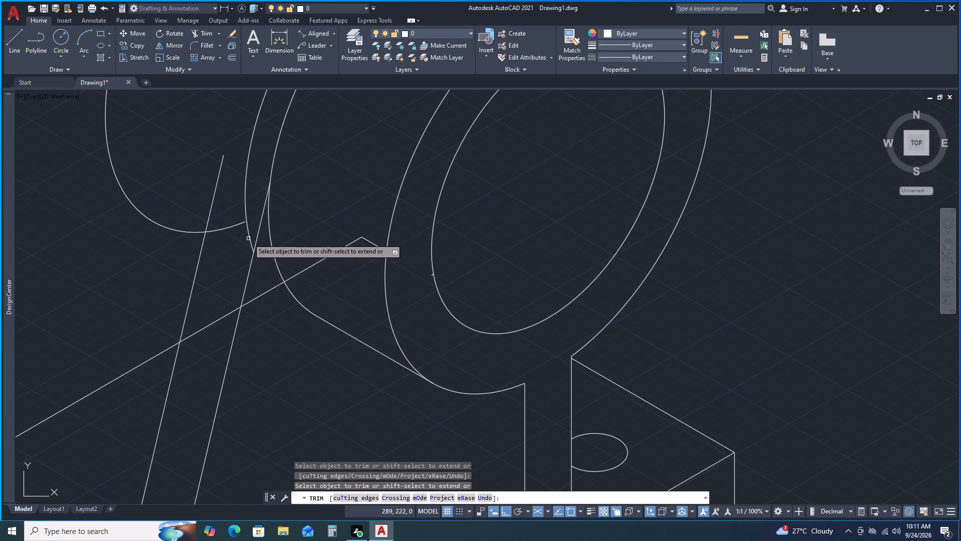
click(248, 236)
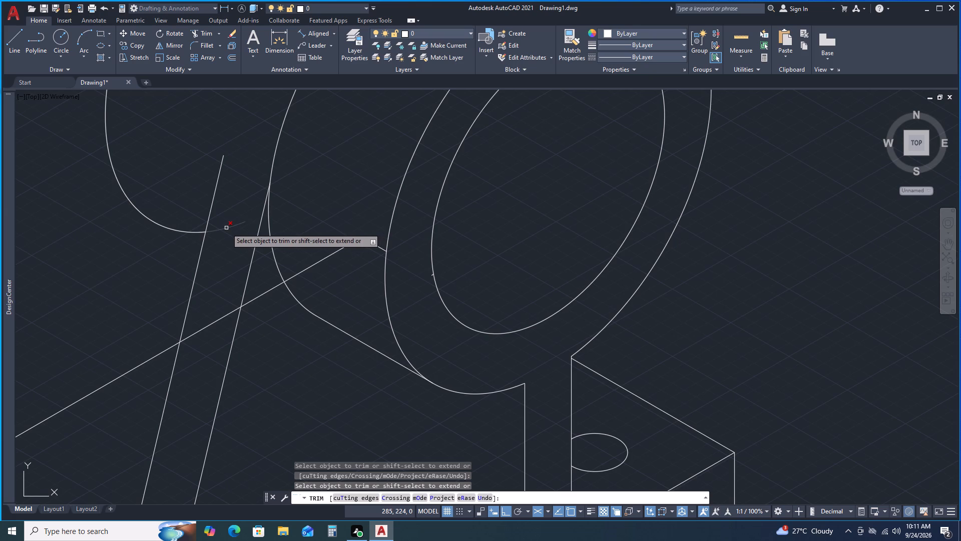
Trim the rear arc's piece extending past the rib's outer sloping edge and the arc behind the front ring above the rib's upper end.
click(226, 228)
scroll(233, 216, down, 1)
middle_drag(320, 176, 305, 226)
click(264, 168)
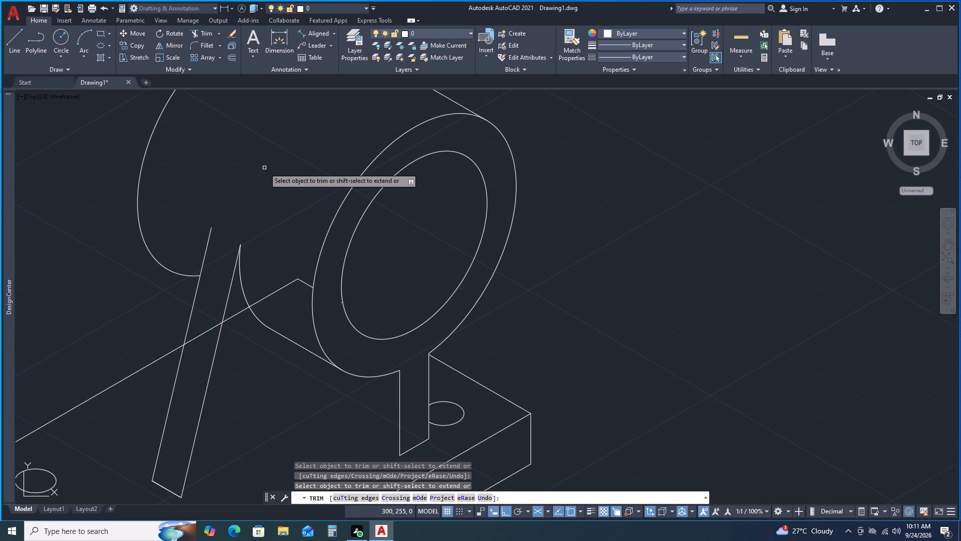
Trim away the block's rear top edges hidden behind the cylinder and the rib, back to the rib's outer sloping edge.
scroll(264, 168, down, 1)
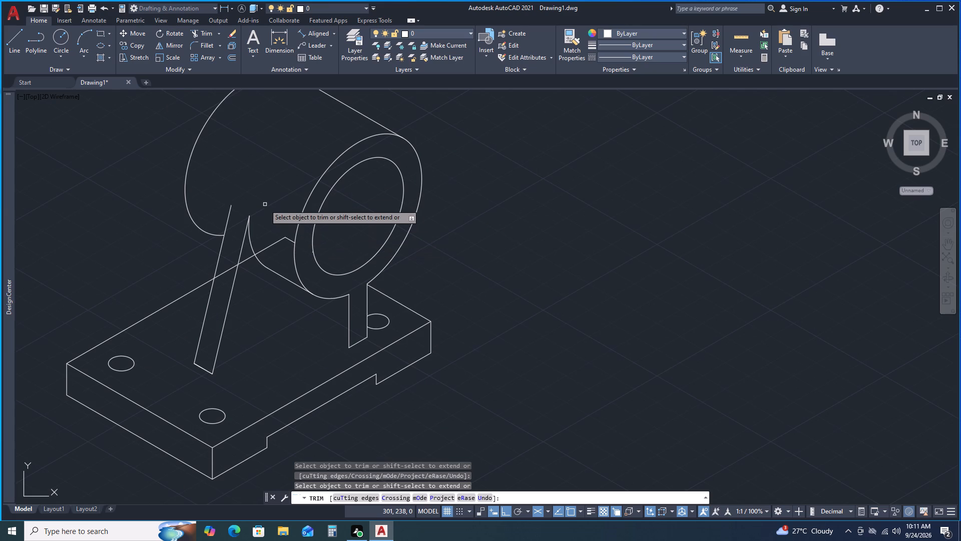
scroll(265, 199, down, 1)
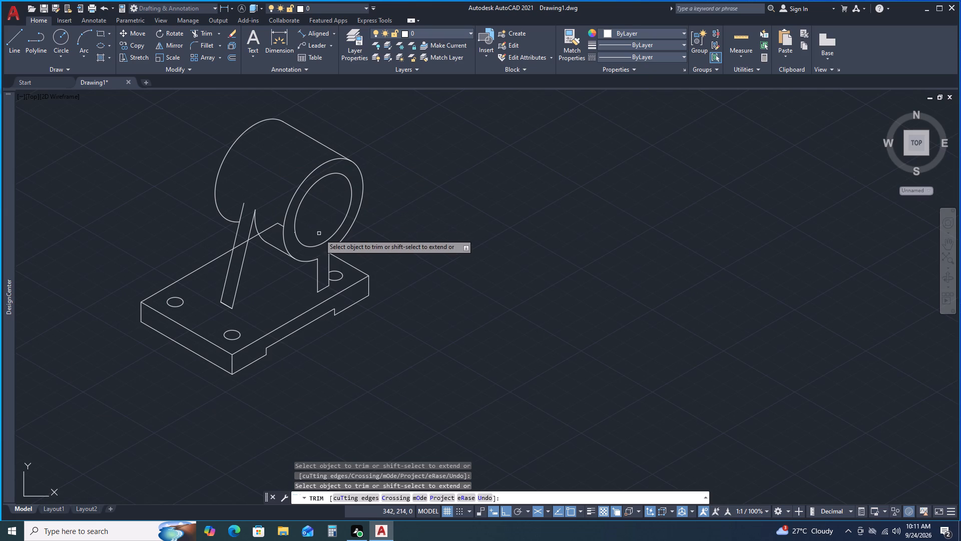
scroll(278, 235, up, 1)
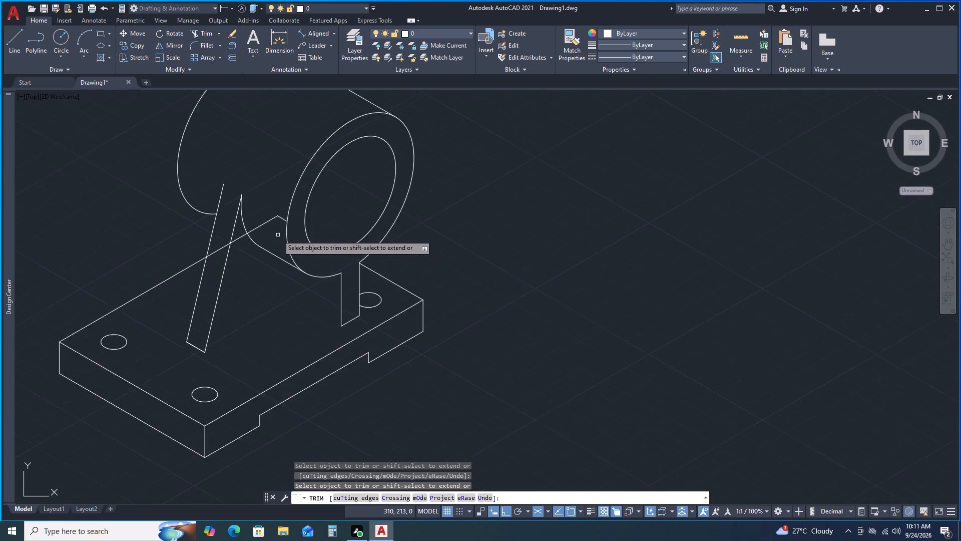
scroll(278, 235, up, 1)
click(282, 209)
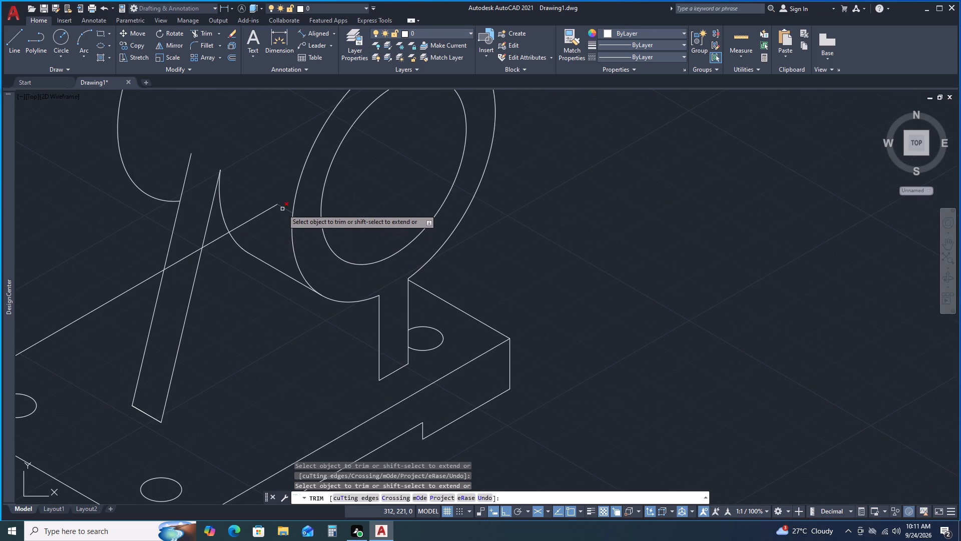
click(253, 217)
click(216, 240)
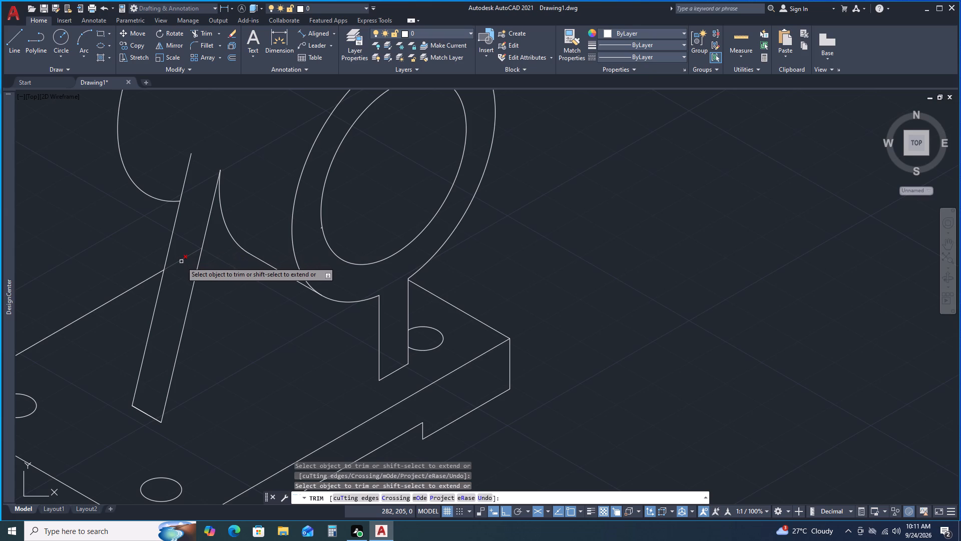
click(181, 261)
scroll(181, 262, down, 2)
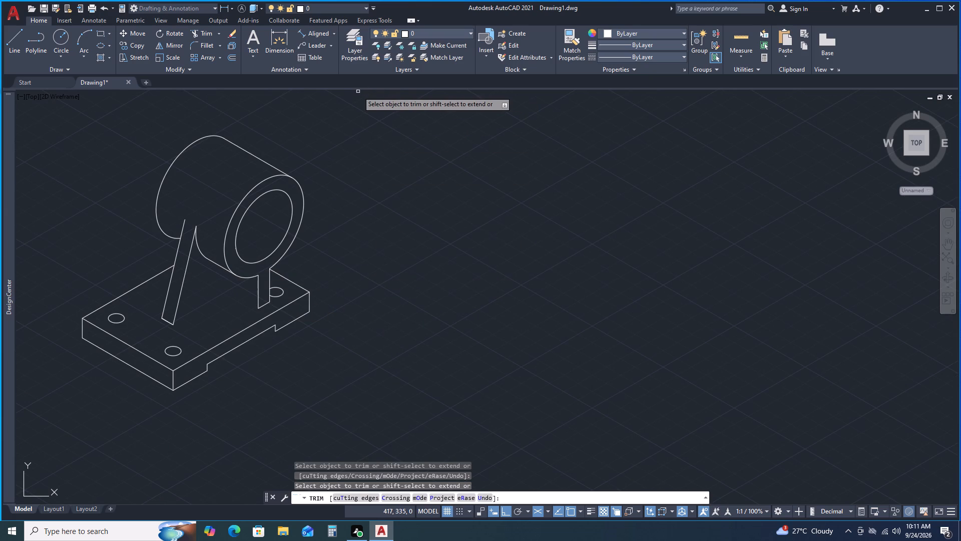
key(space)
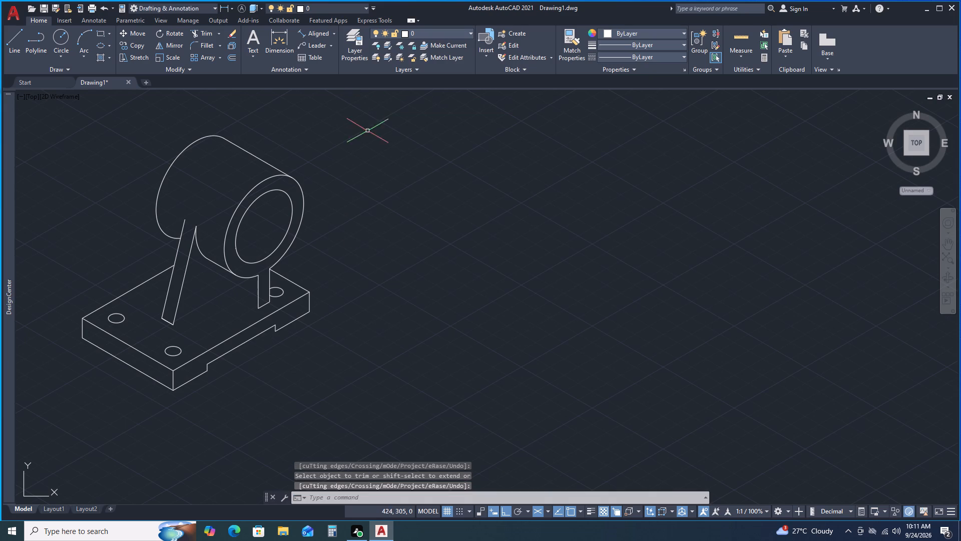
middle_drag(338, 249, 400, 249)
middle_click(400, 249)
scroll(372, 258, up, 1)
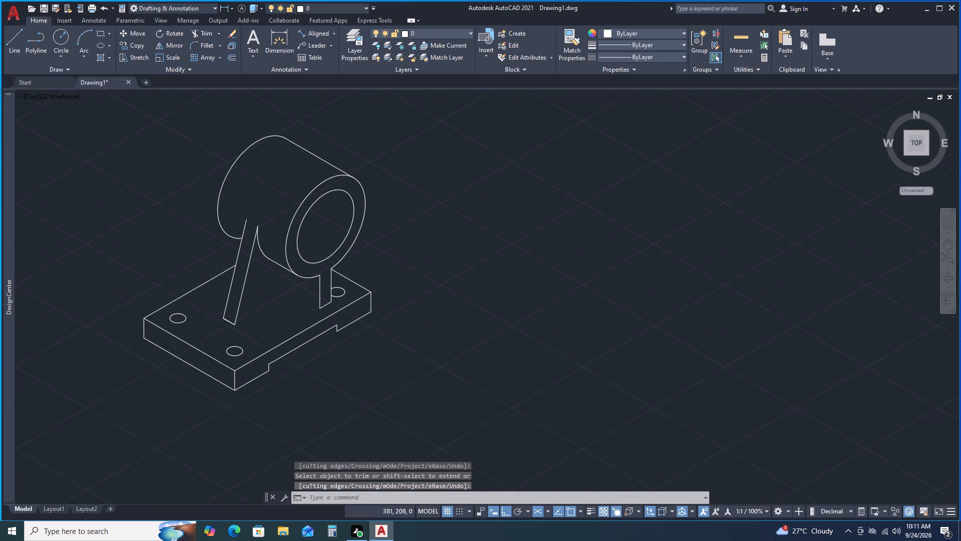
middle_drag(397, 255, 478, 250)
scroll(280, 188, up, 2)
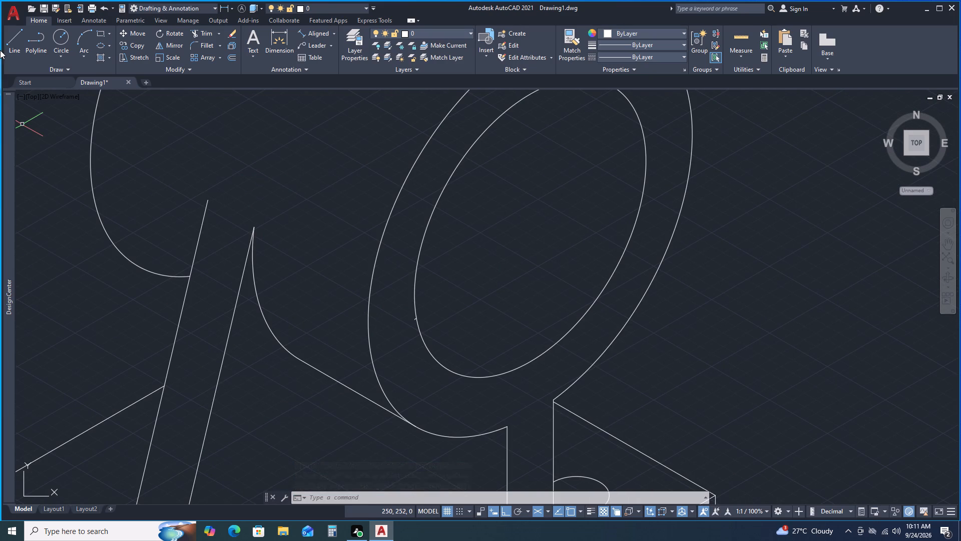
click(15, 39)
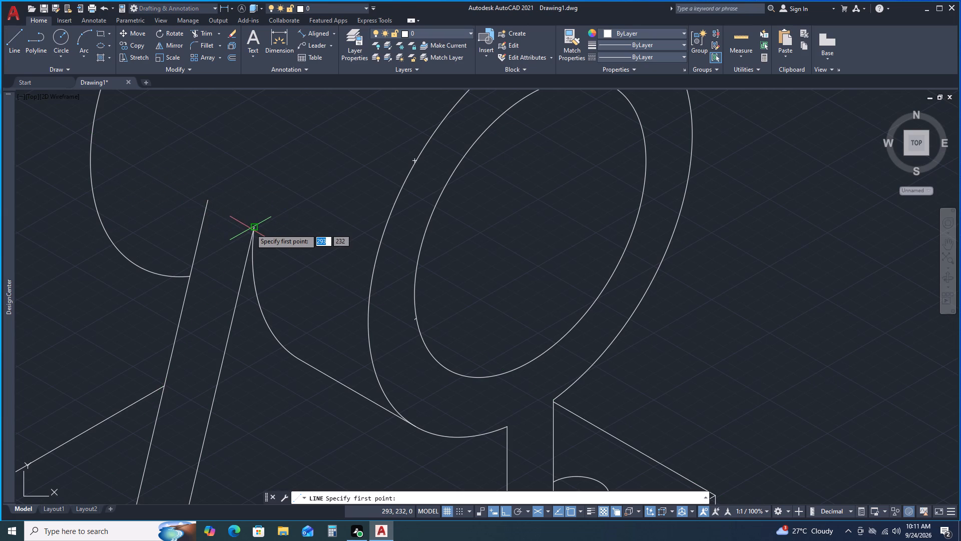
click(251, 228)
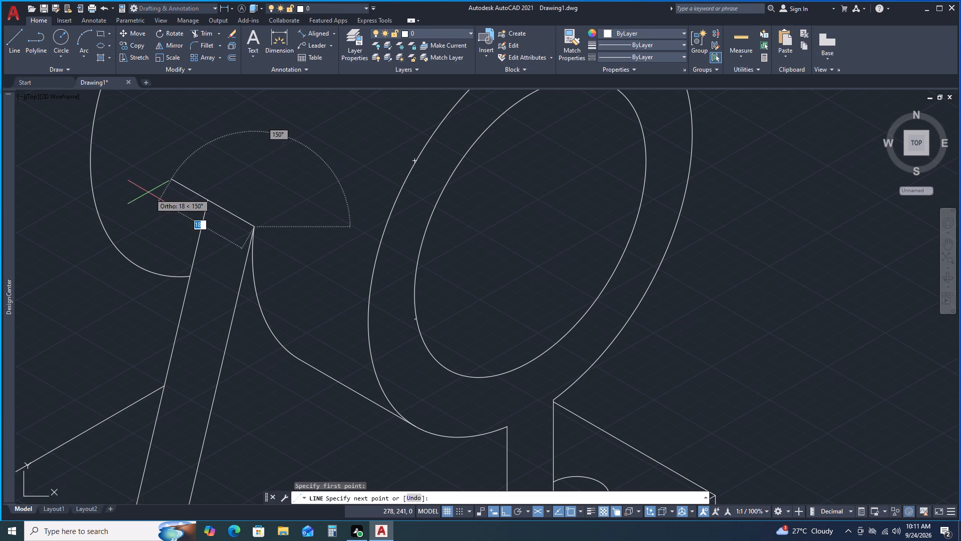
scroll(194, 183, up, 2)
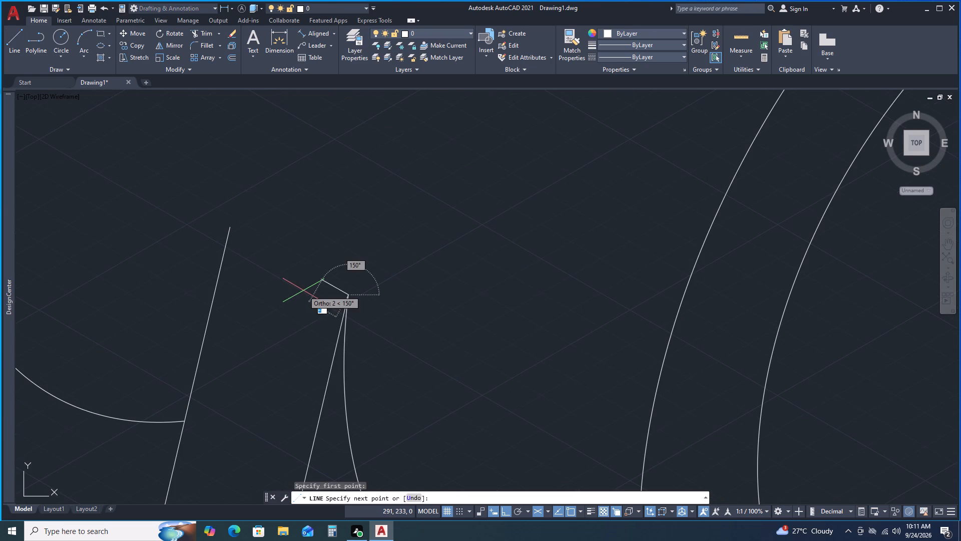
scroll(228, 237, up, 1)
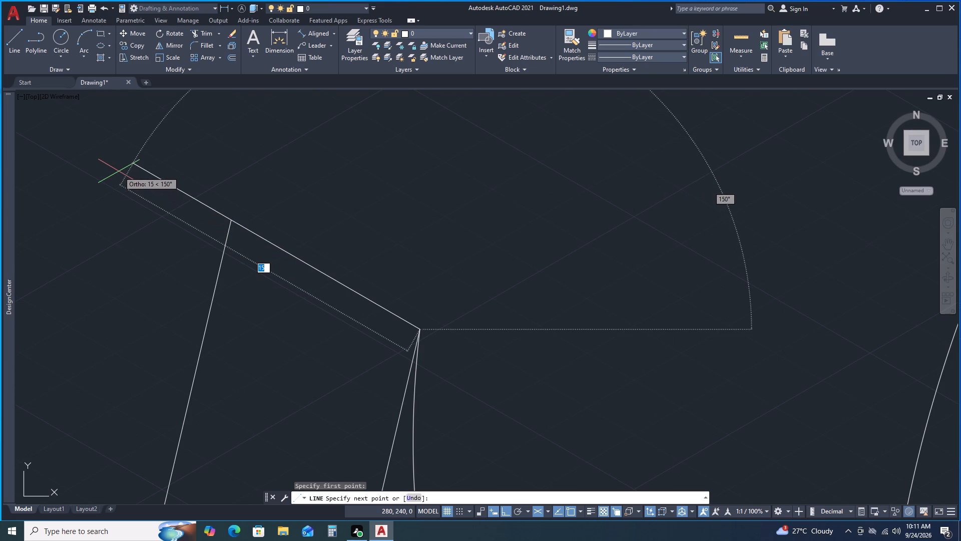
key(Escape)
Draw a line from the rib's front lower corner 50 mm at 30°, continuing at the isometric angle to the stem's near bottom corner.
scroll(269, 301, up, 1)
scroll(269, 301, down, 2)
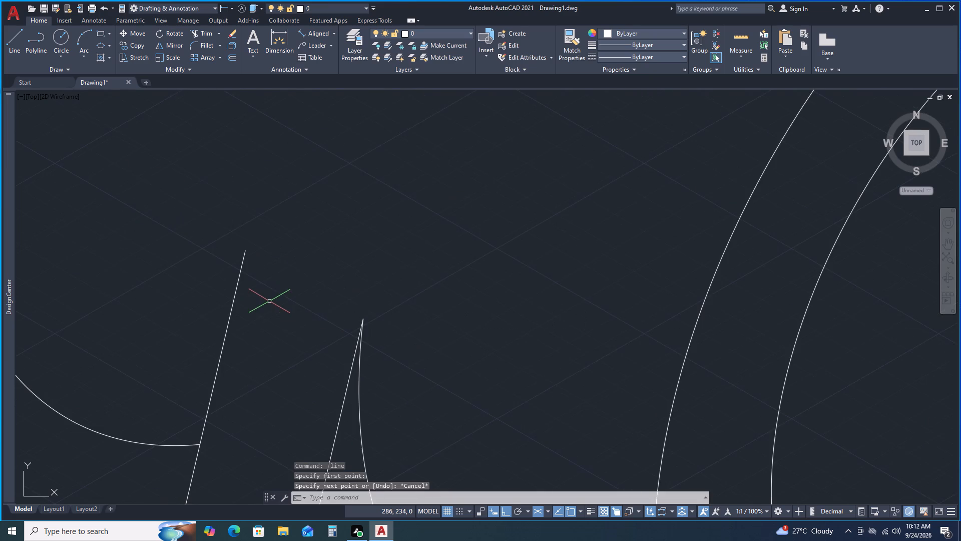
scroll(269, 301, down, 4)
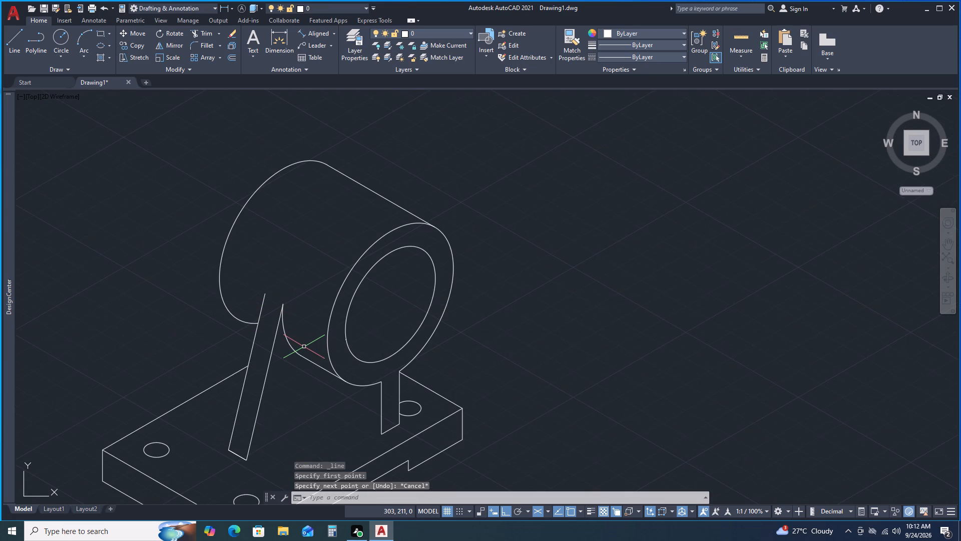
middle_drag(292, 413, 279, 392)
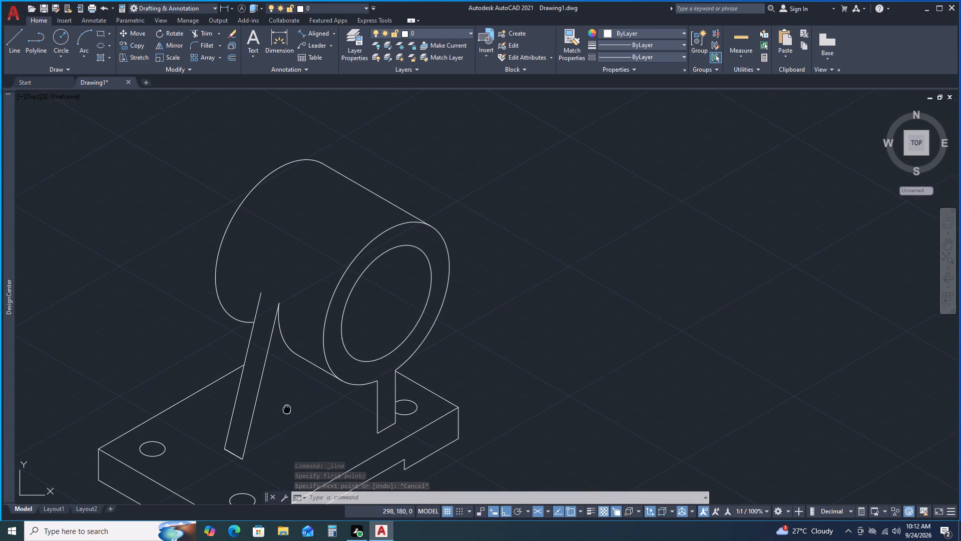
middle_drag(279, 392, 303, 308)
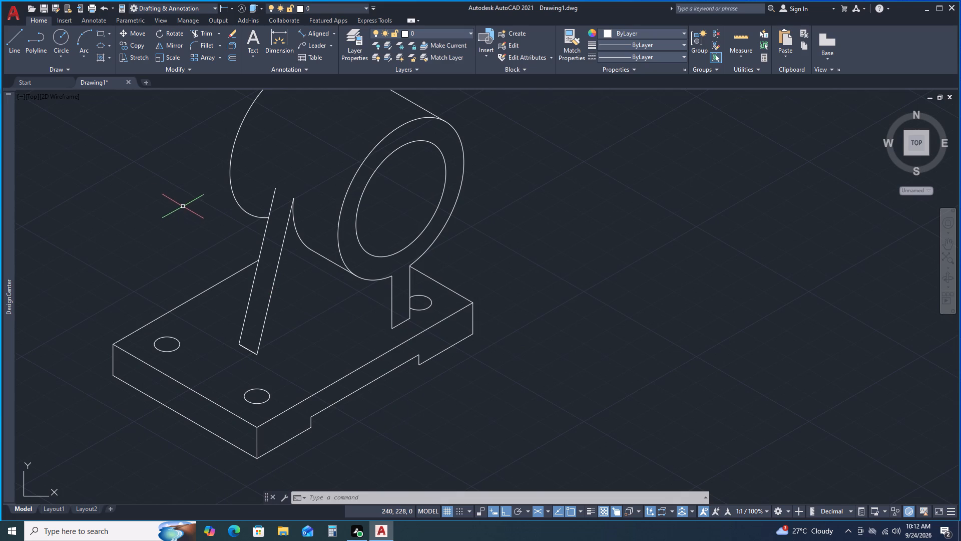
click(12, 38)
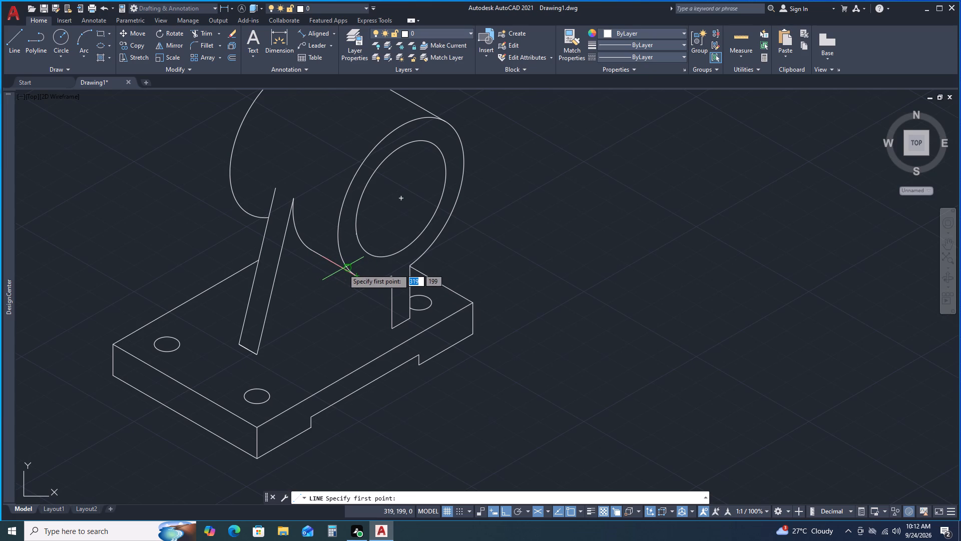
click(258, 357)
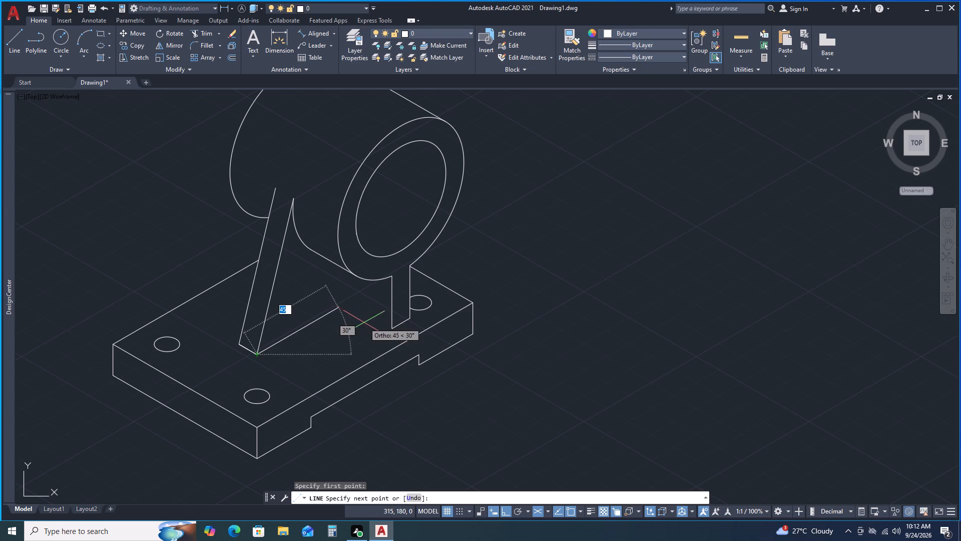
click(347, 302)
click(393, 329)
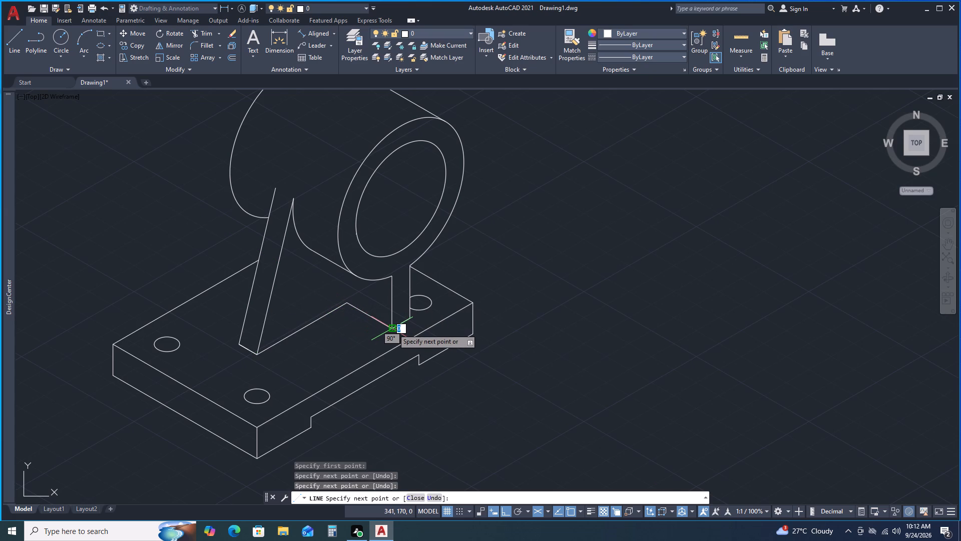
key(space)
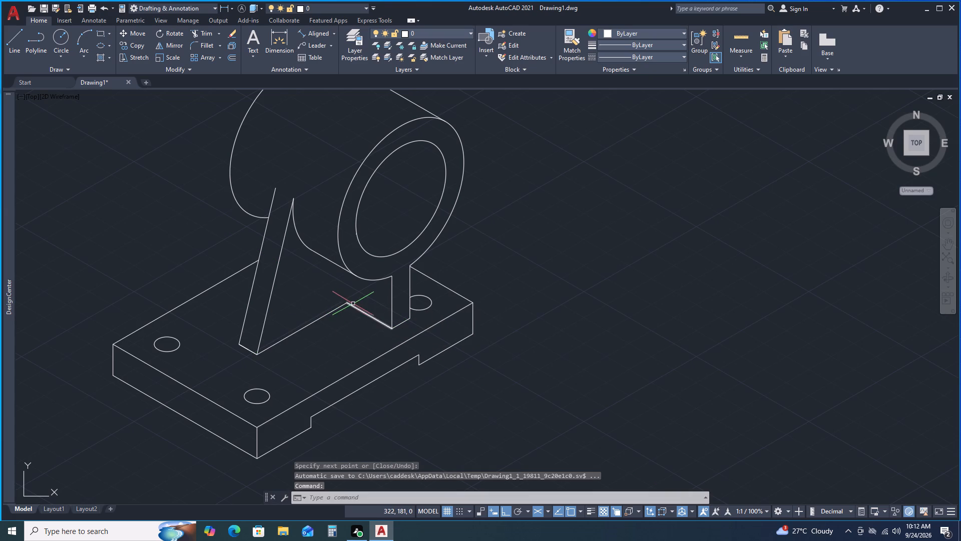
Draw a vertical line about 22 mm up from the corner of the new base lines, past the cylinder's lower tangent line.
key(space)
click(347, 302)
key(F5)
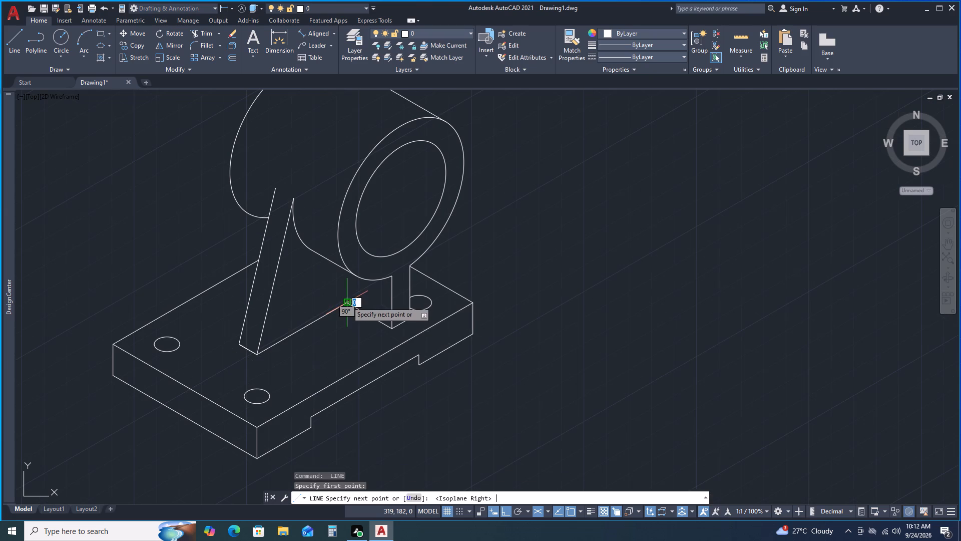
scroll(339, 271, up, 2)
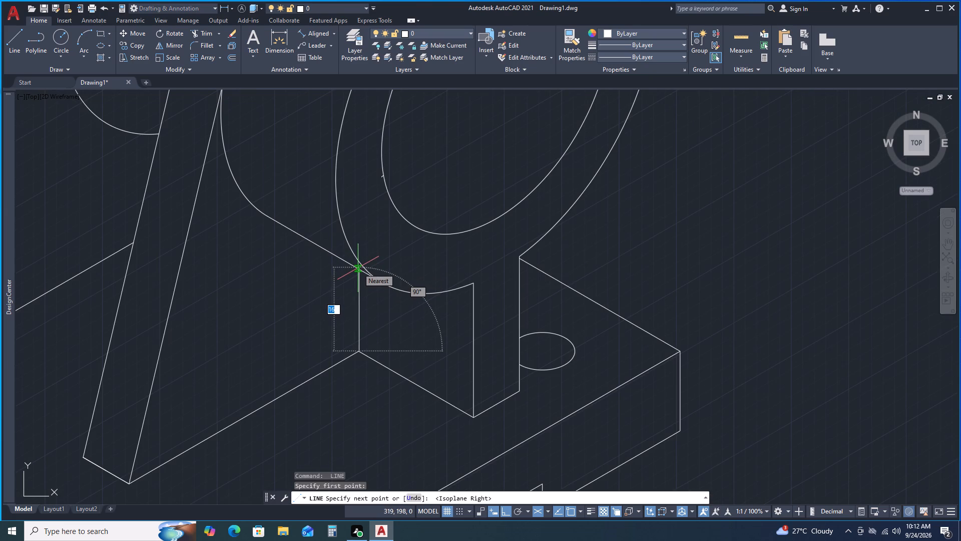
scroll(358, 268, up, 1)
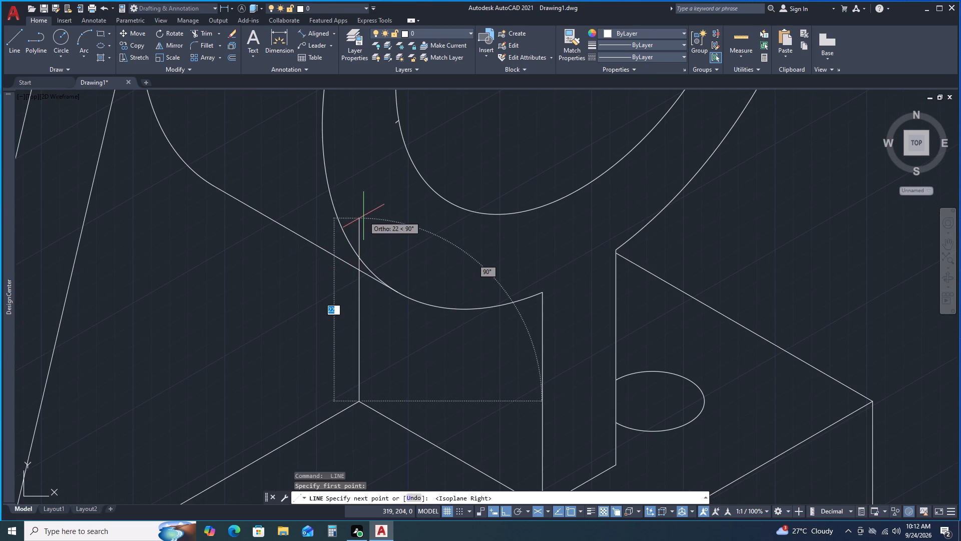
click(363, 216)
key(space)
Trim off the new vertical line's upper portion above the cylinder's lower tangent line.
click(216, 33)
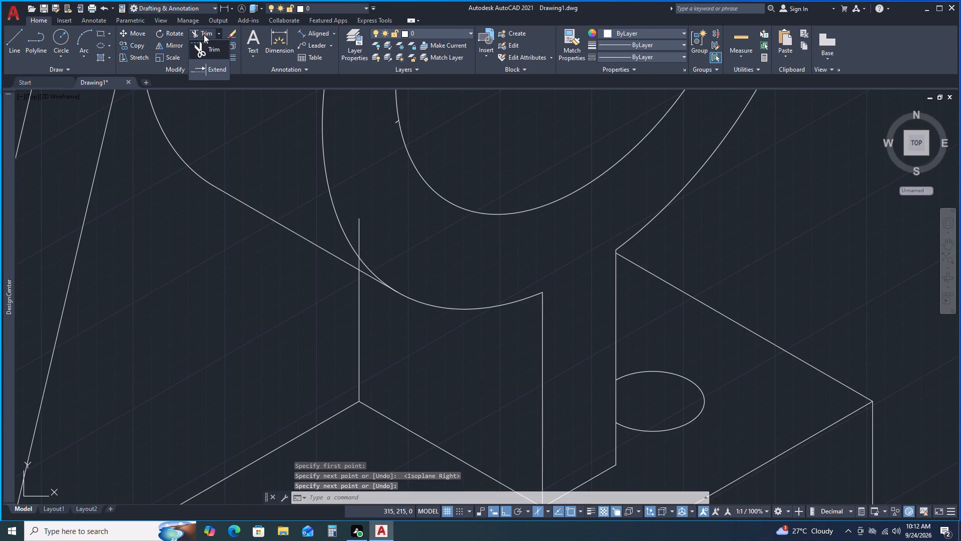
click(203, 35)
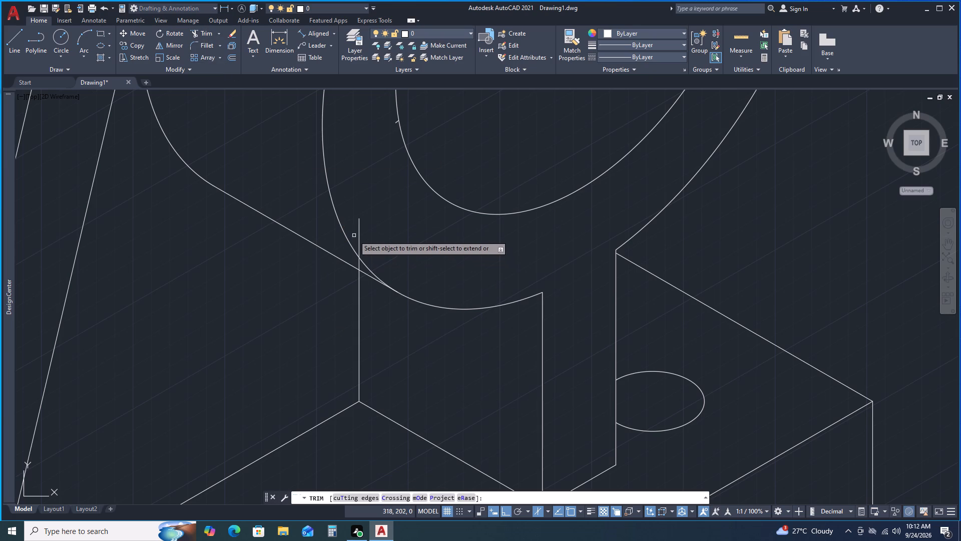
click(358, 235)
click(359, 263)
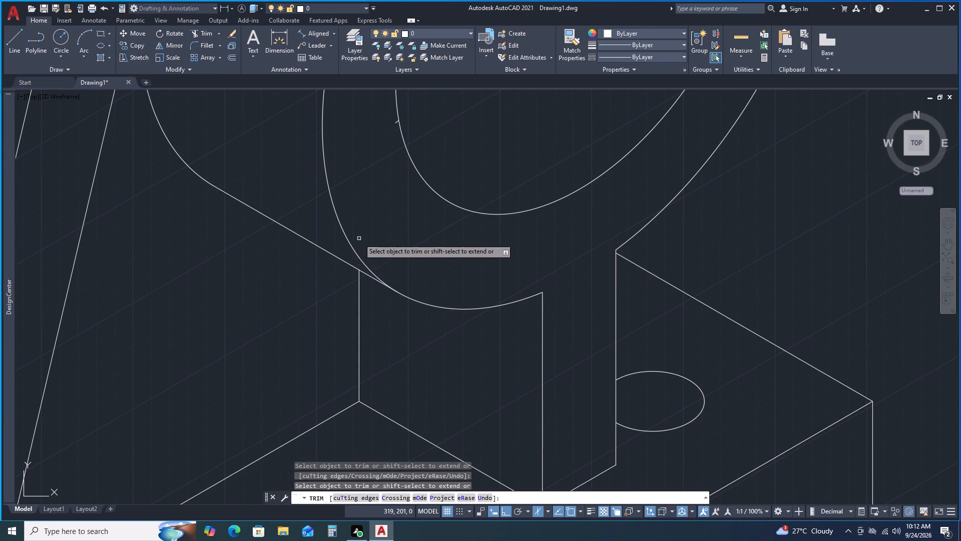
Remove the tiny stray segment touching the outside of the front ring's inner ellipse using Trim.
scroll(359, 238, down, 2)
scroll(360, 202, up, 4)
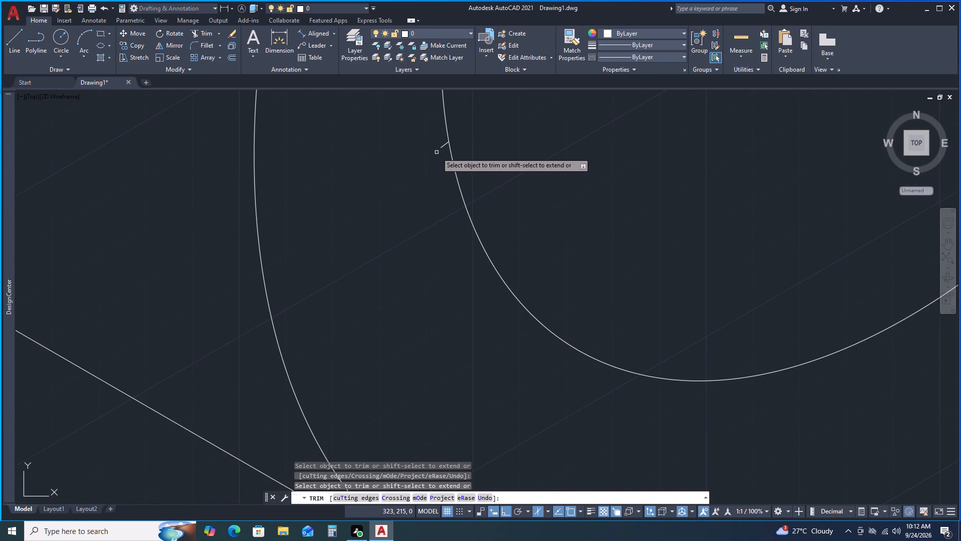
click(443, 145)
scroll(431, 149, down, 2)
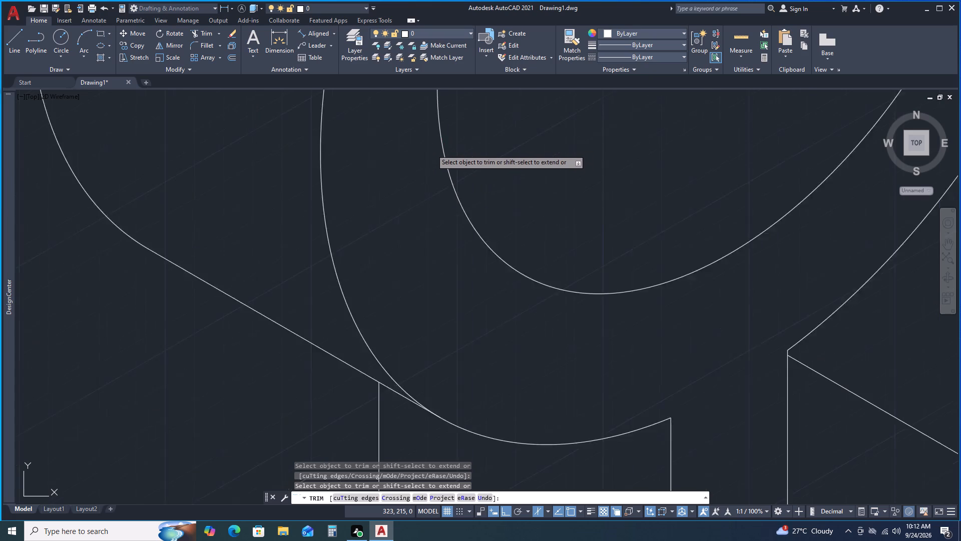
scroll(426, 155, down, 3)
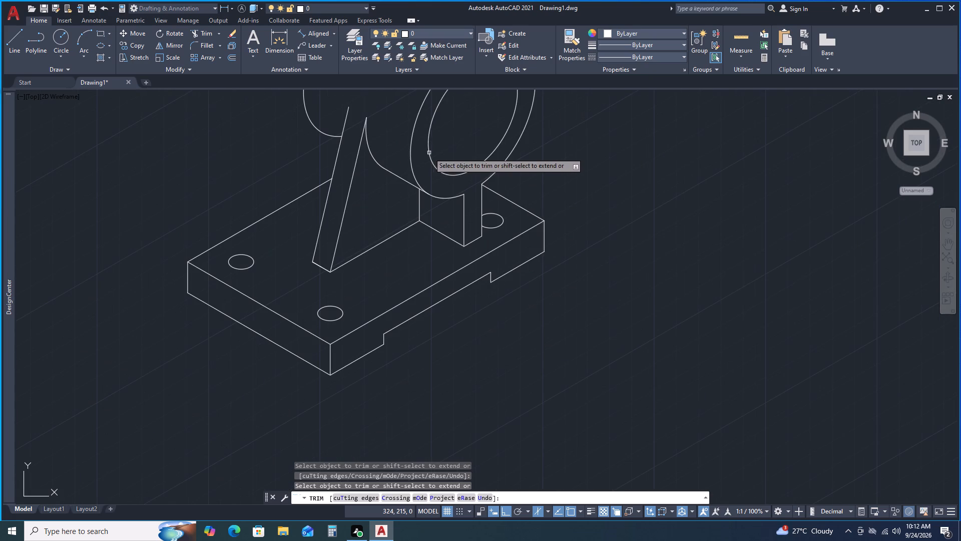
middle_drag(446, 131, 415, 248)
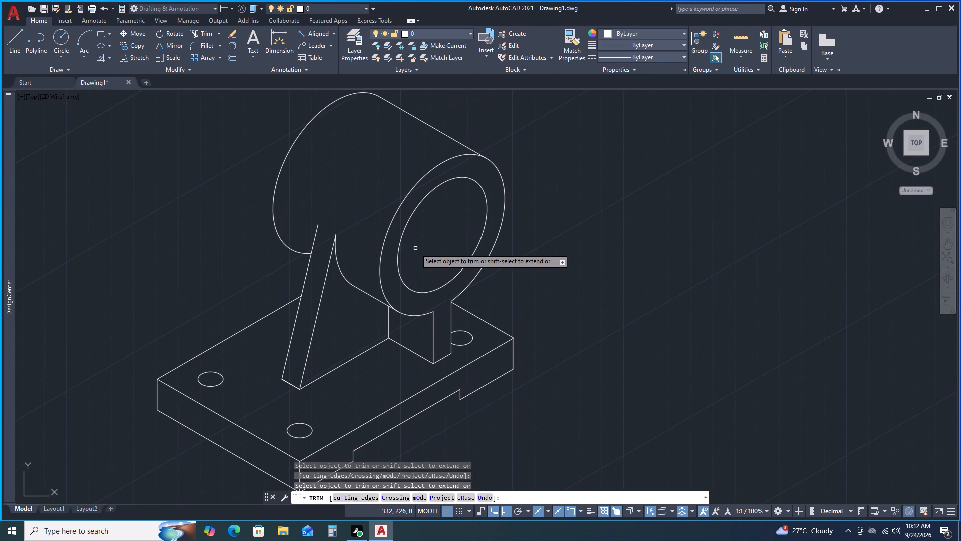
key(space)
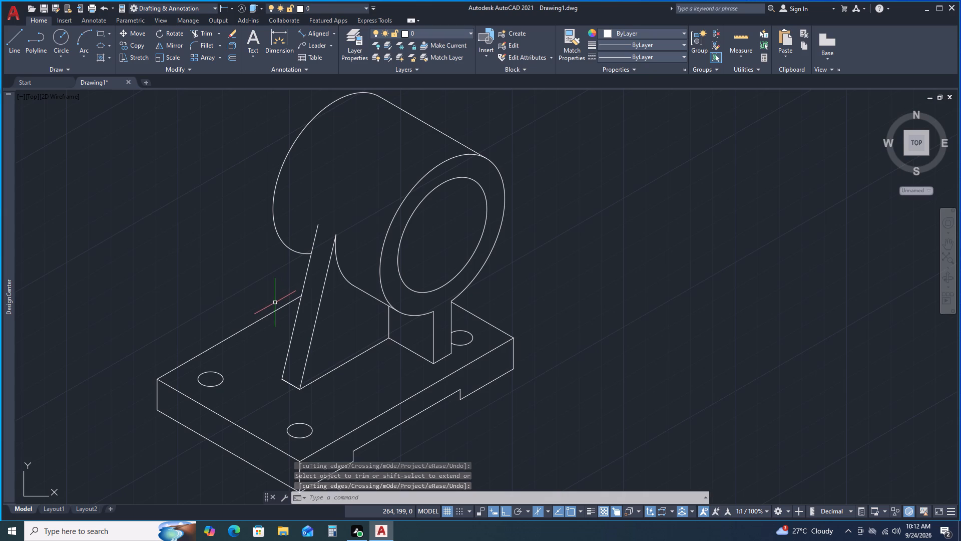
Draw a line from the lower tangent point of the cylinder's rear arc at 330° to just past the rib's rear sloping edge.
scroll(289, 283, up, 1)
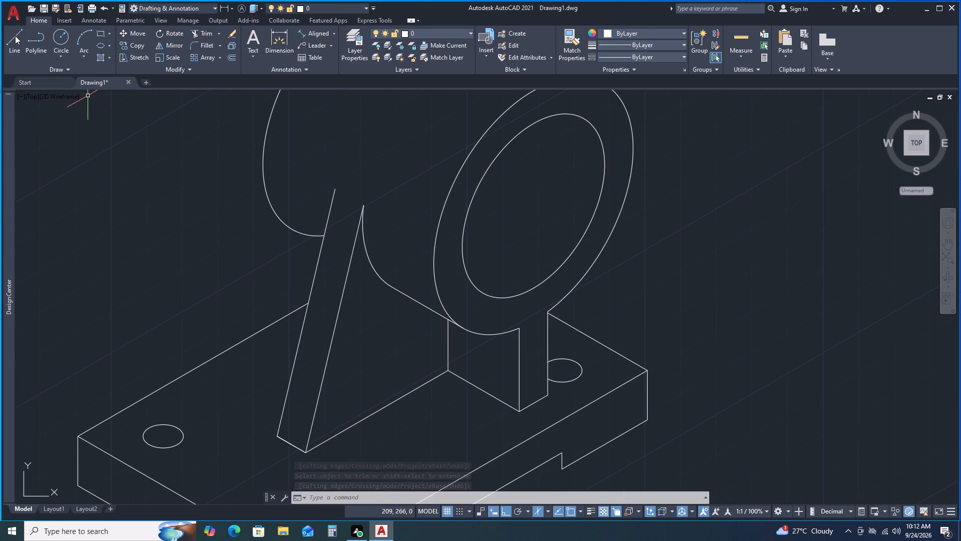
click(15, 36)
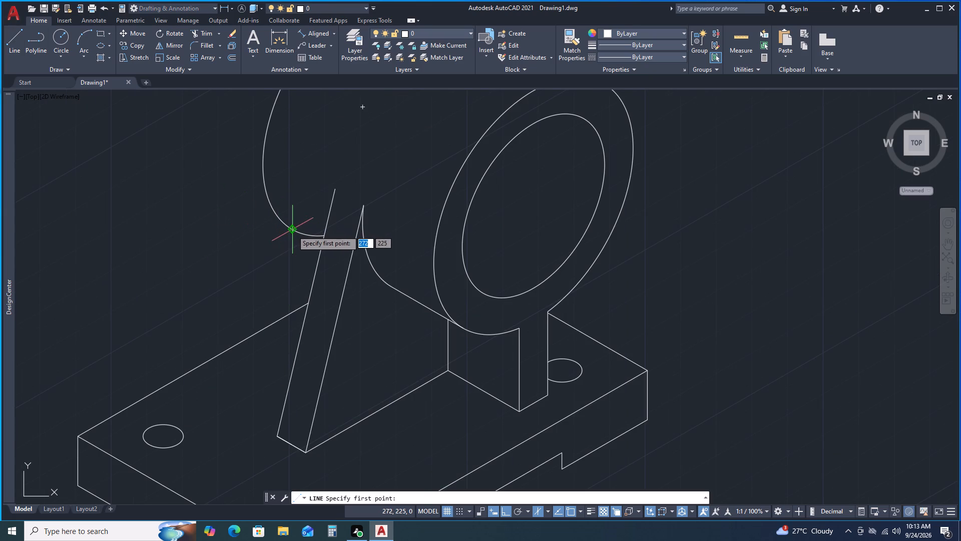
click(292, 230)
key(F5)
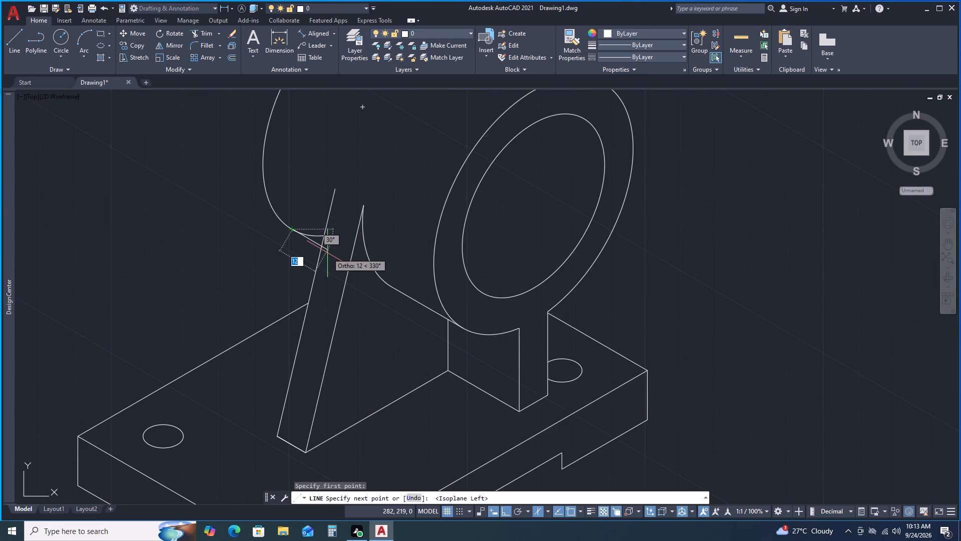
scroll(327, 253, up, 3)
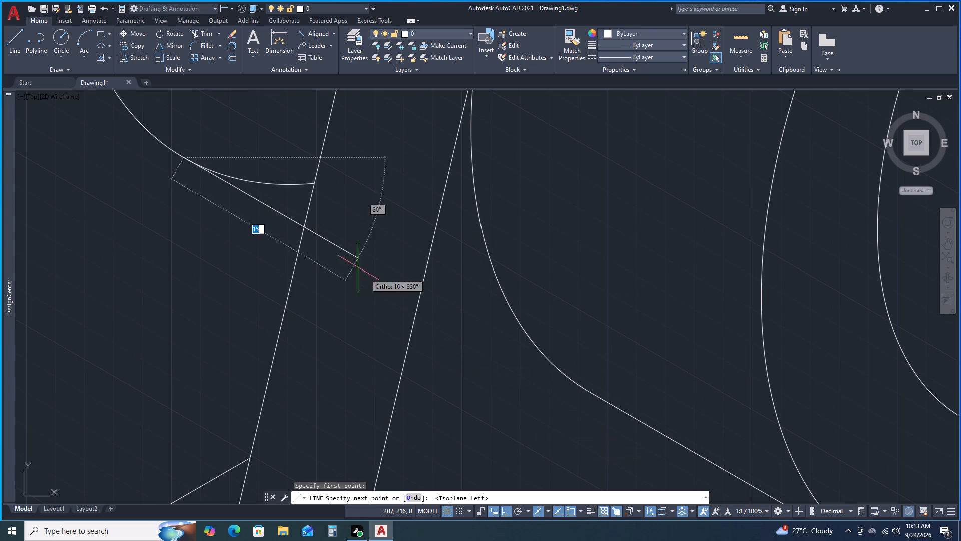
click(328, 239)
key(space)
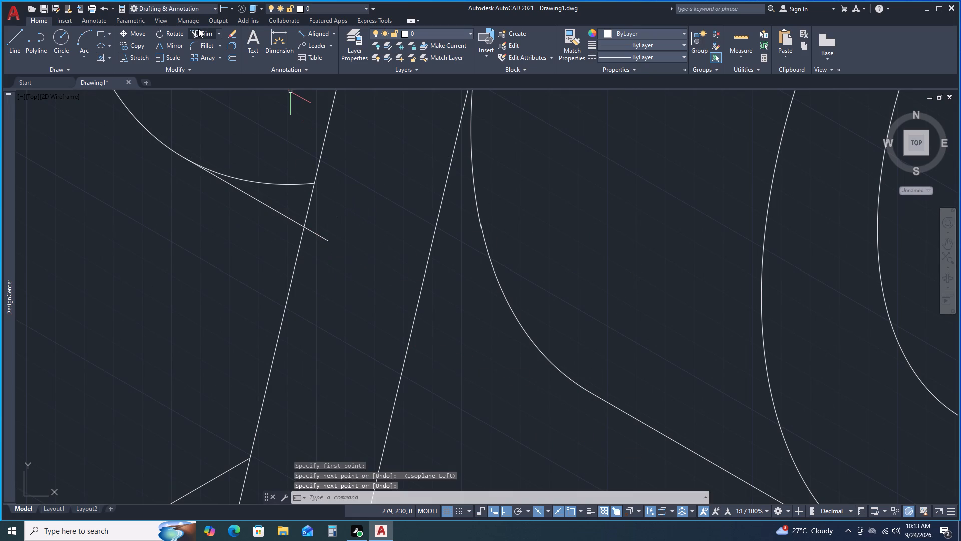
Trim the rear arc's leftover below its tangent point and the new tangent line's overhang beyond the rib's rear sloping edge.
click(205, 36)
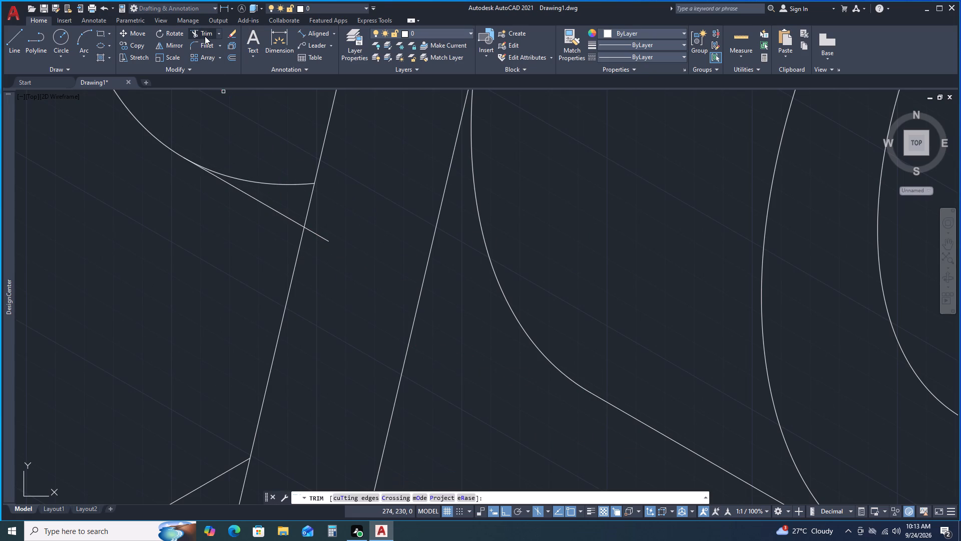
click(276, 185)
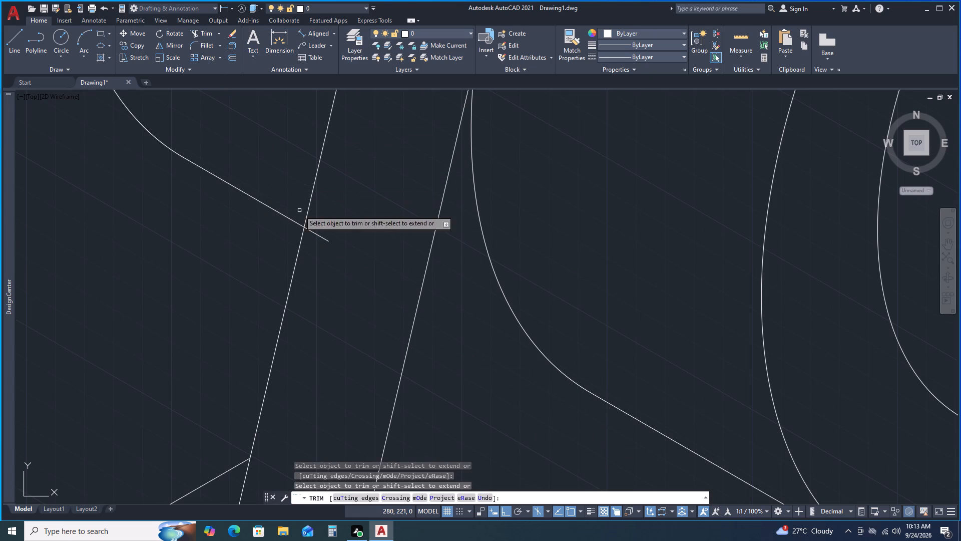
click(314, 233)
scroll(313, 231, down, 1)
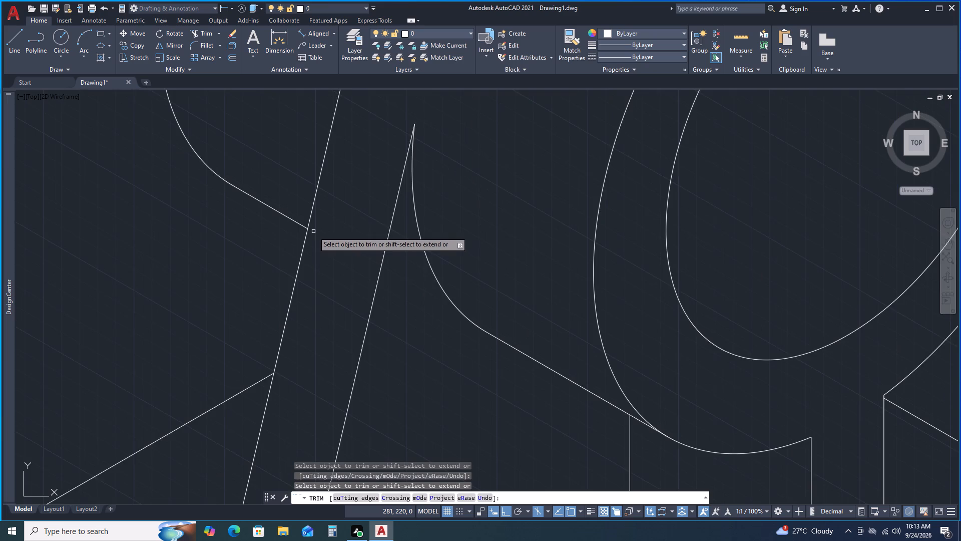
scroll(313, 231, down, 3)
key(space)
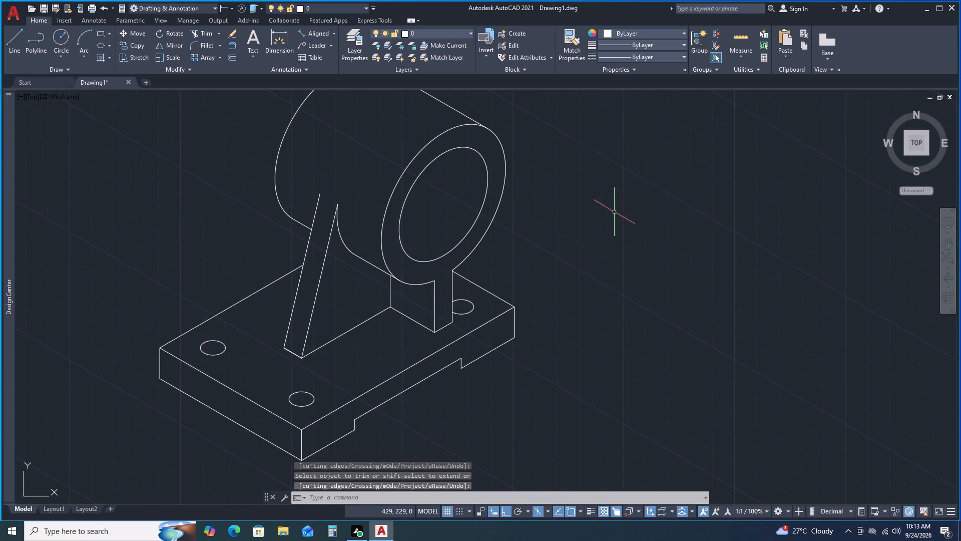
Draw the base's hidden top edges from the rear edge's end at the rib to the back corner and on to the stem's outer vertical edge.
scroll(612, 214, down, 1)
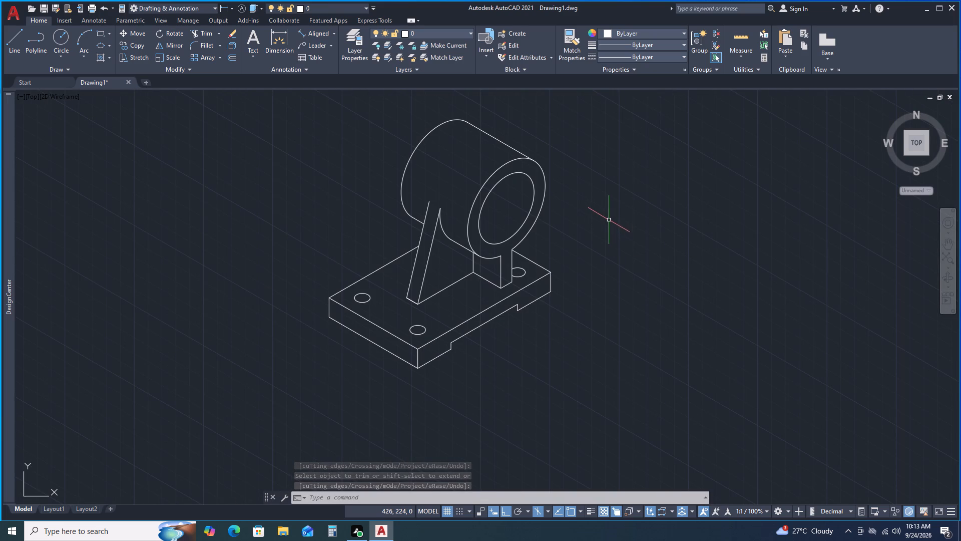
scroll(593, 227, up, 2)
scroll(587, 233, down, 1)
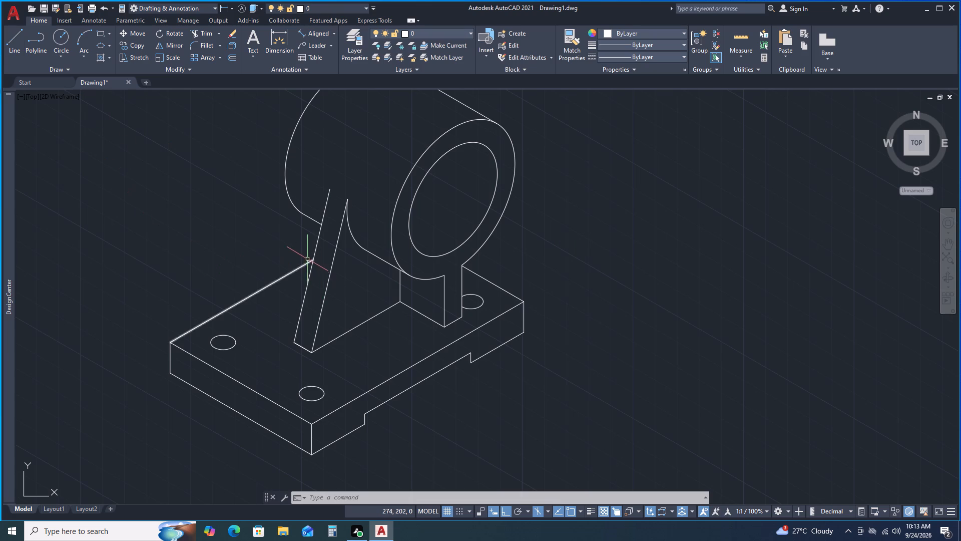
click(10, 39)
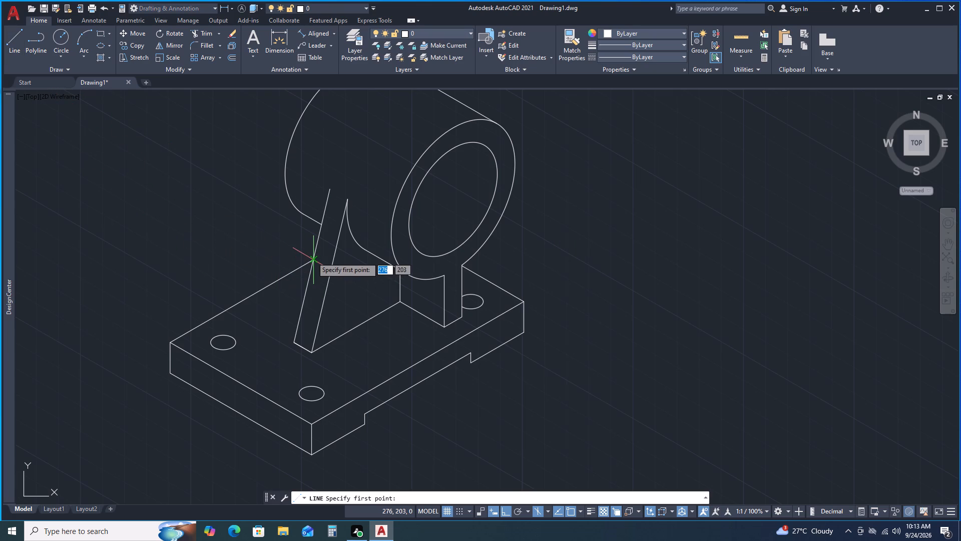
click(313, 257)
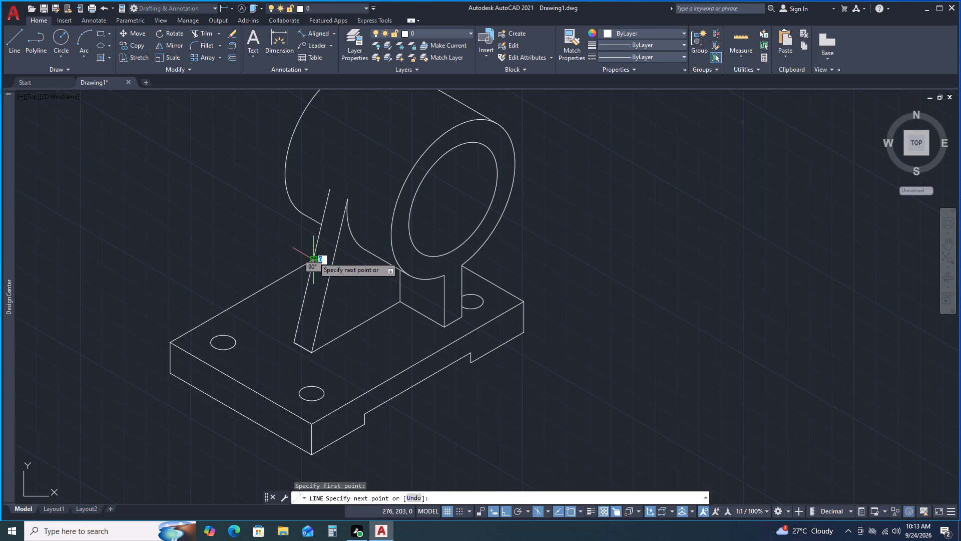
key(F5)
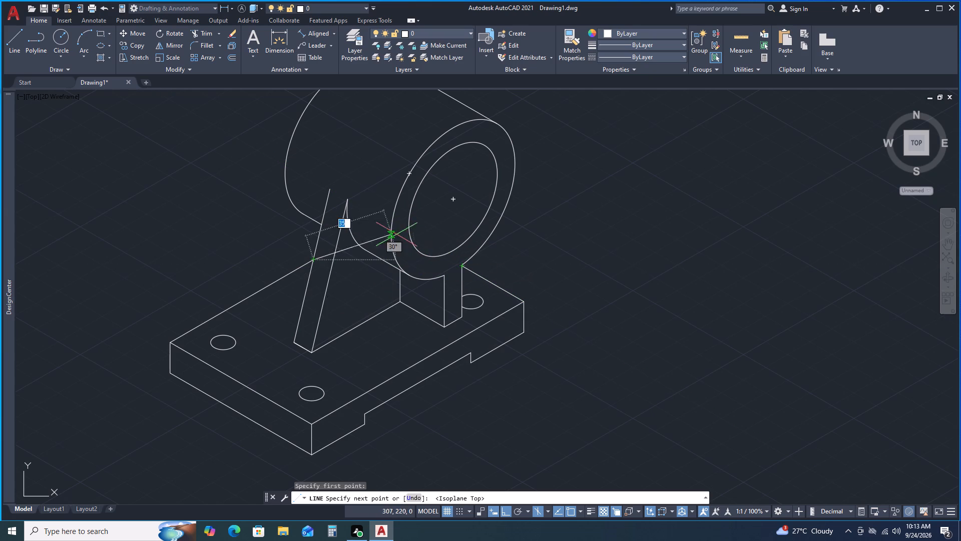
click(383, 220)
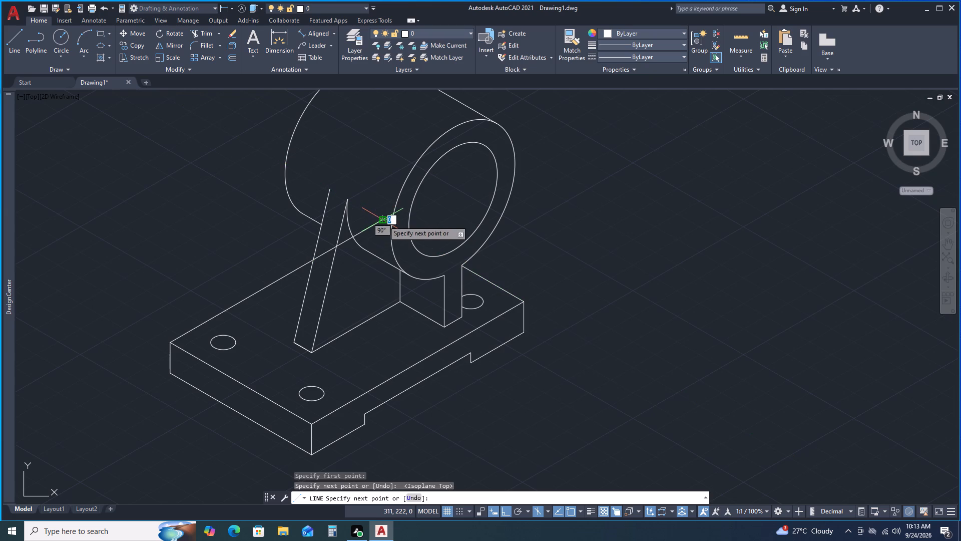
click(461, 265)
key(space)
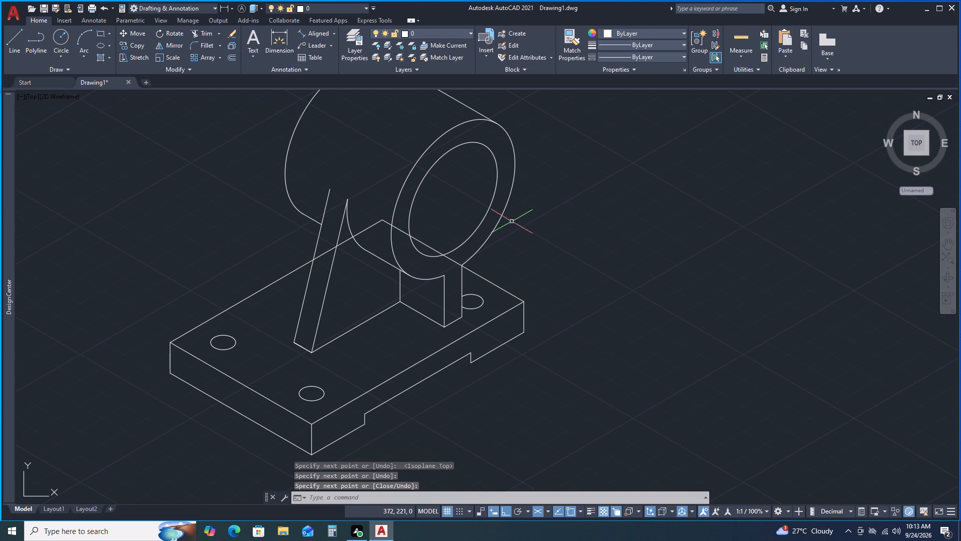
Load the ISO dash linetype ACAD_ISO02W100 into the drawing.
scroll(522, 221, down, 1)
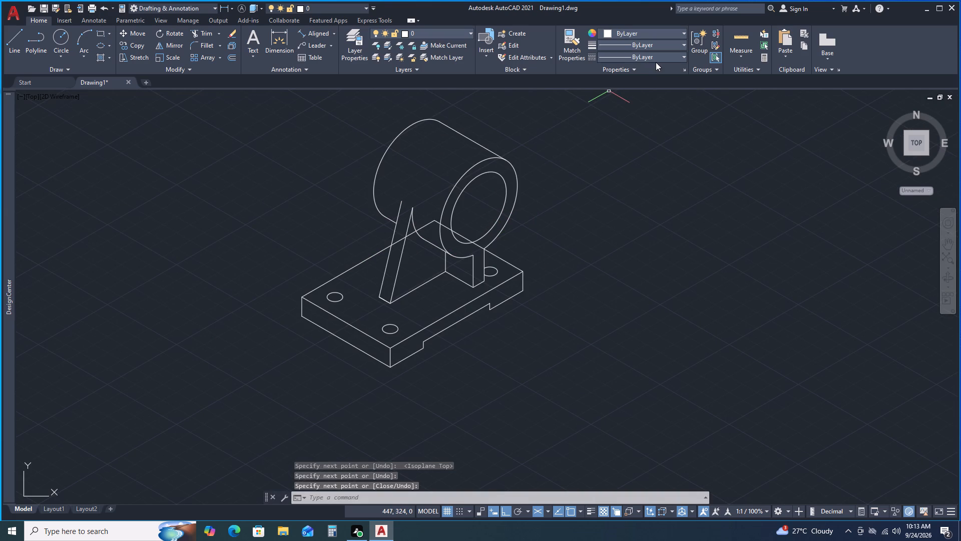
click(656, 58)
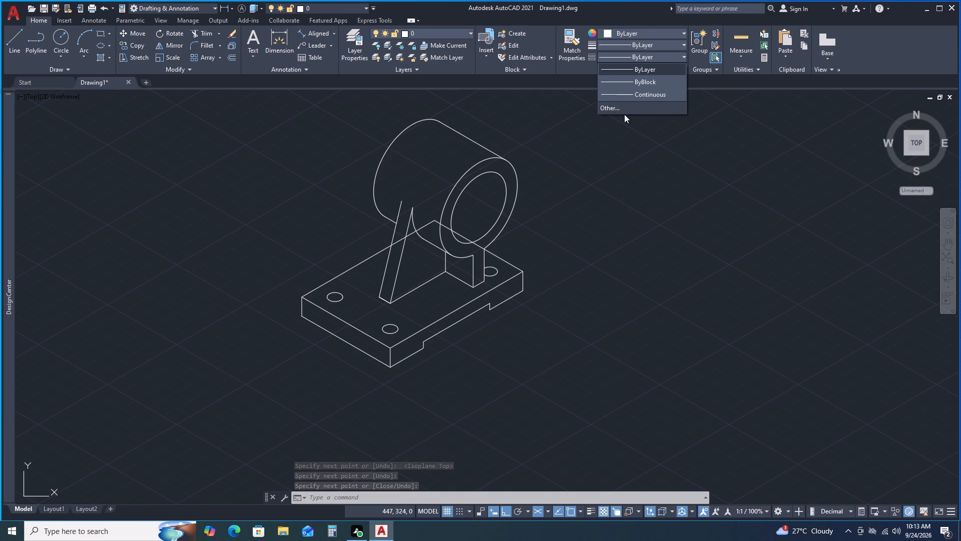
click(617, 106)
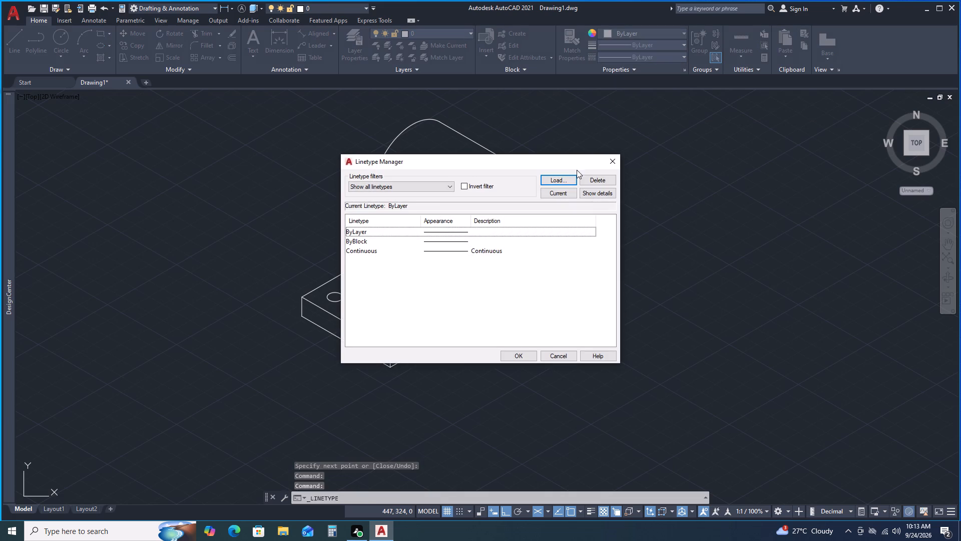
click(558, 181)
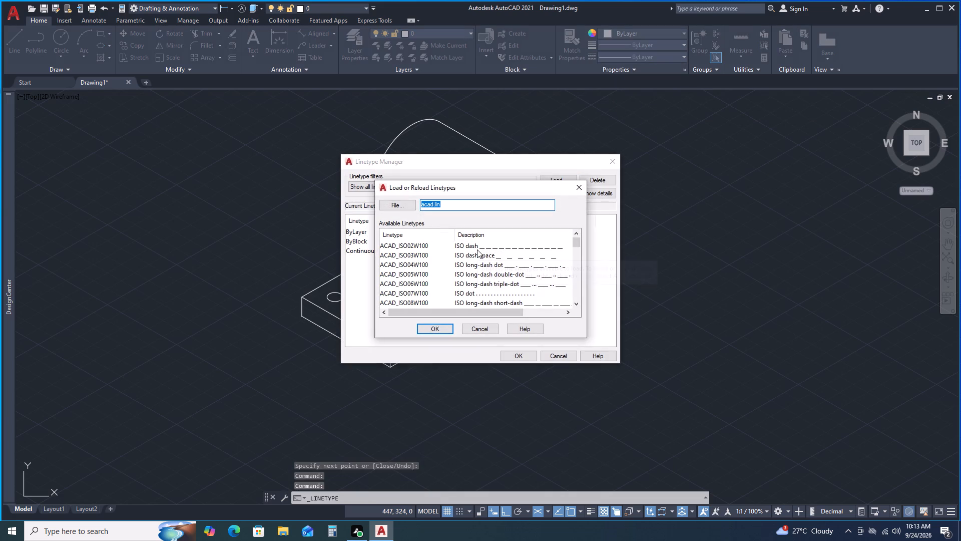
click(476, 248)
click(431, 326)
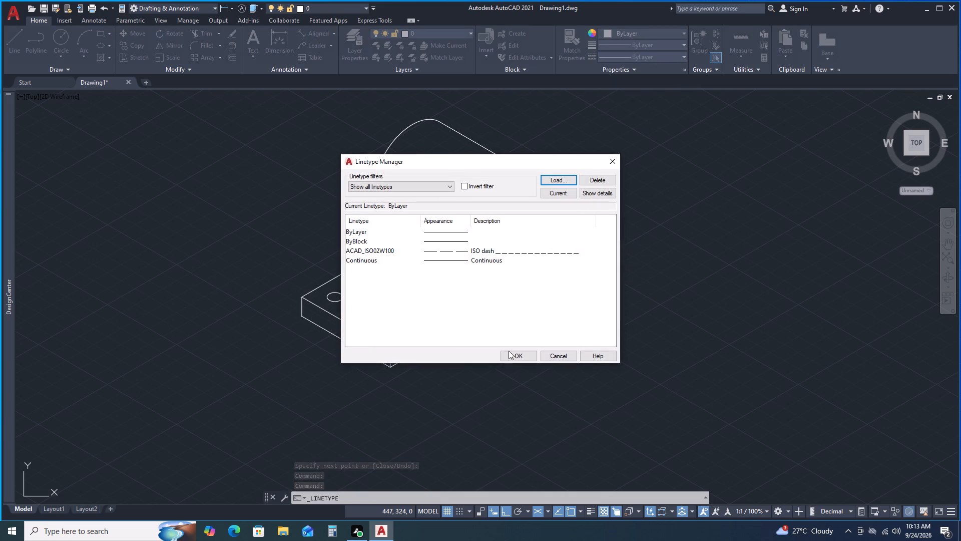
click(511, 351)
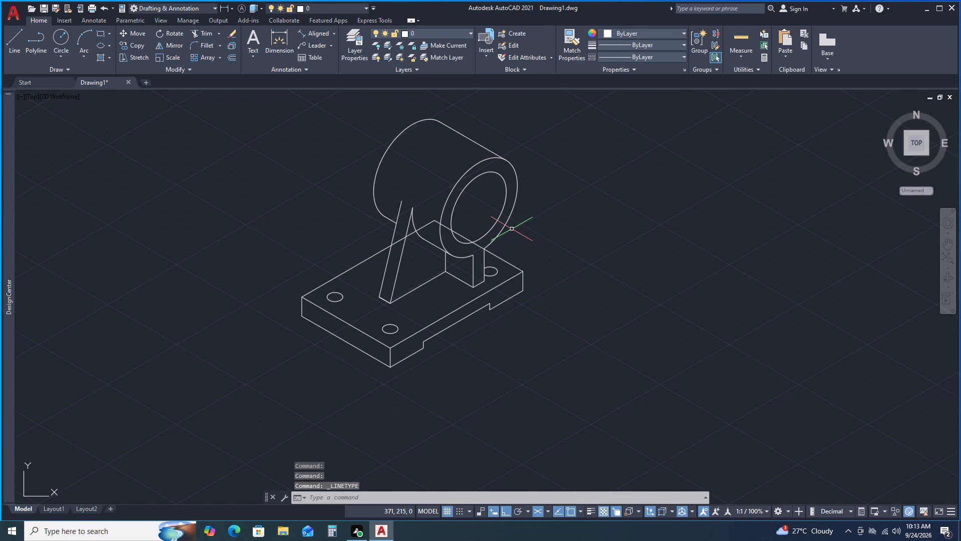
Change the linetype of the two hidden base edges meeting at the back corner to ACAD_ISO02W100.
scroll(506, 230, up, 1)
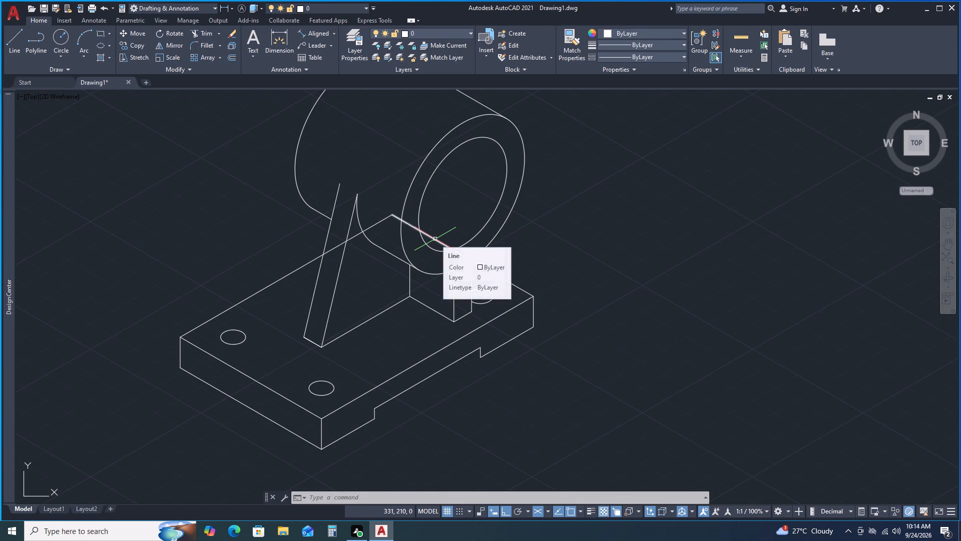
click(435, 239)
right_click(450, 211)
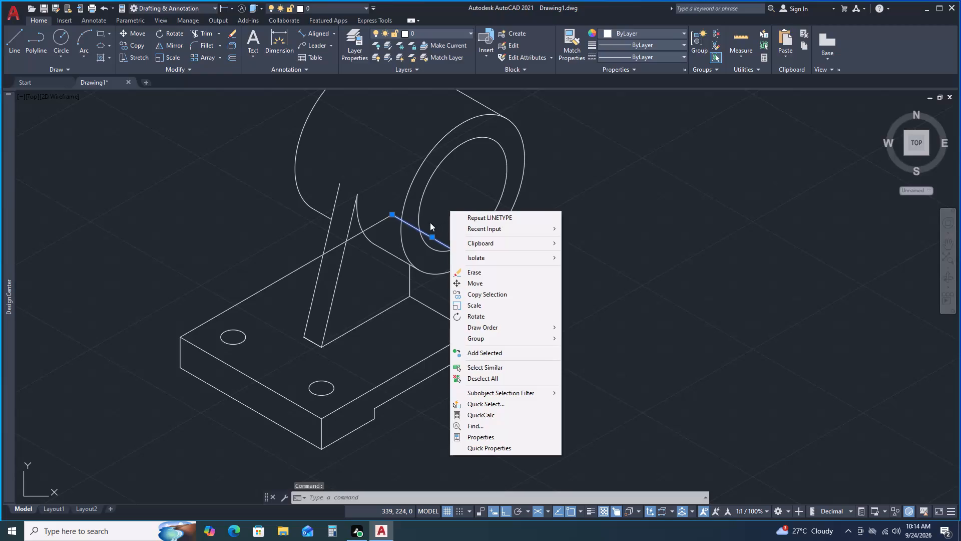
key(Escape)
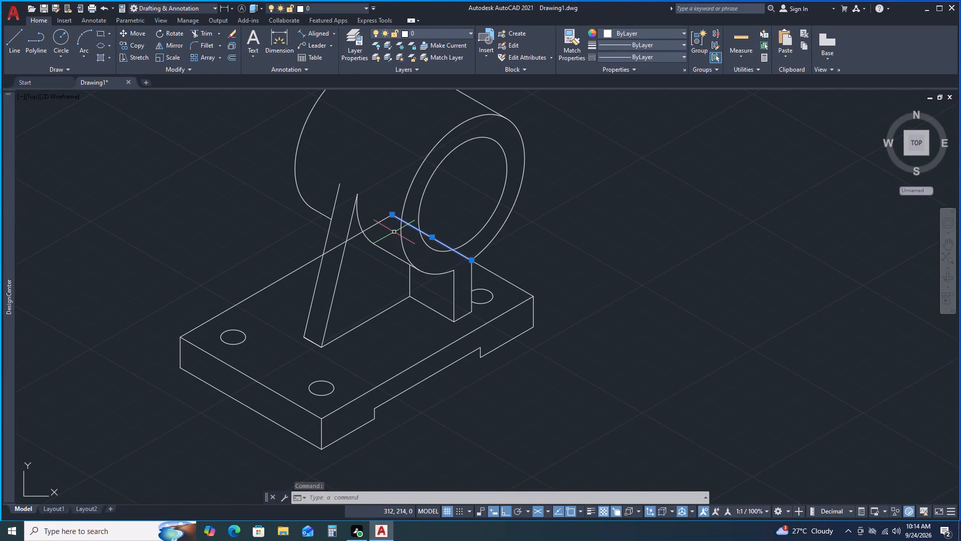
click(375, 226)
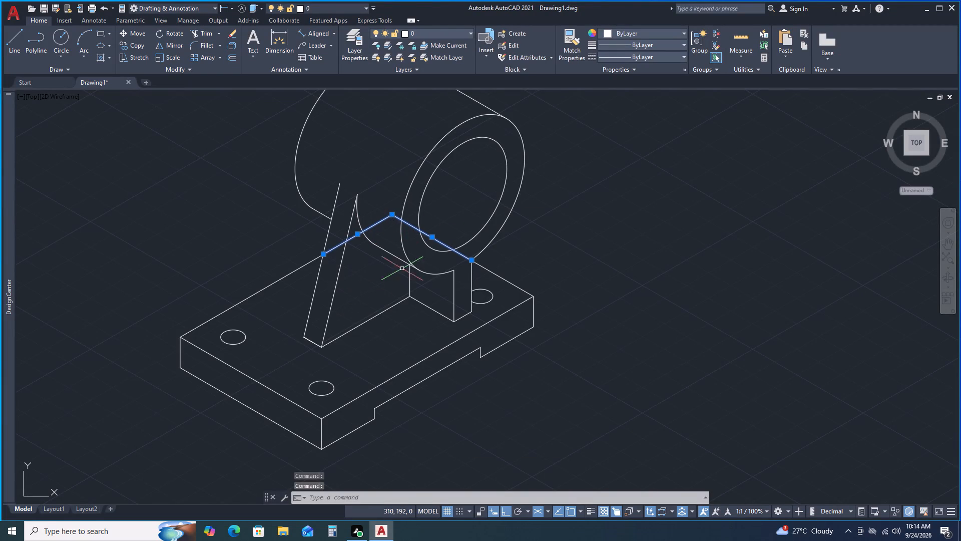
right_click(561, 209)
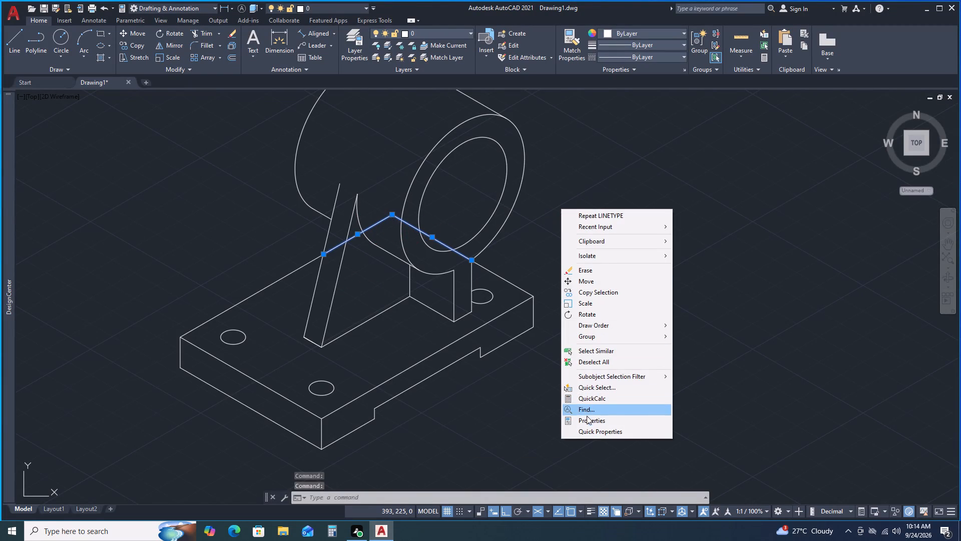
click(588, 417)
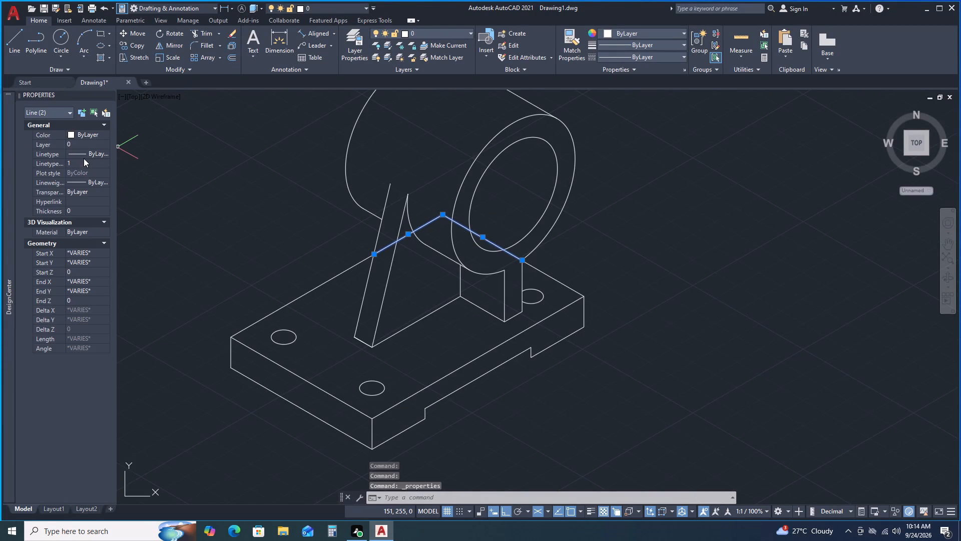
click(98, 152)
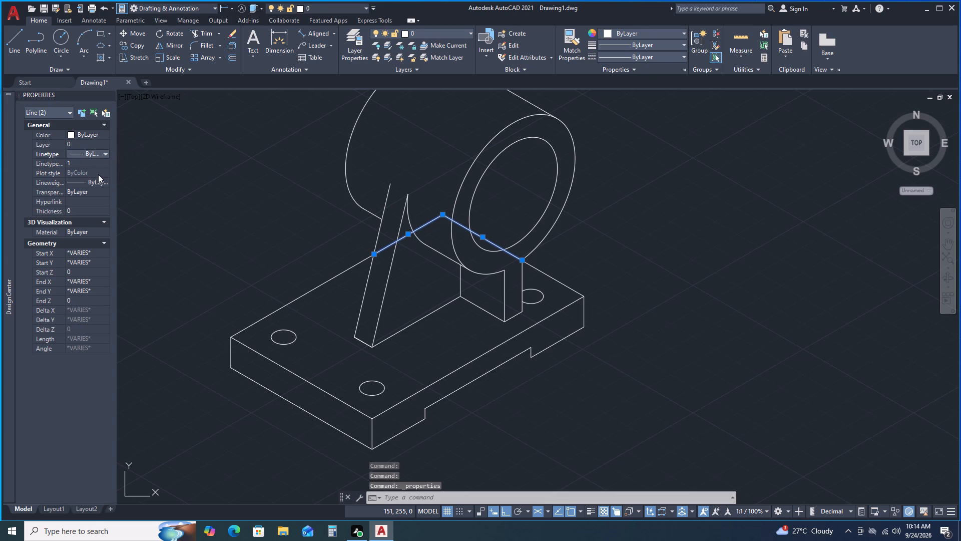
click(100, 151)
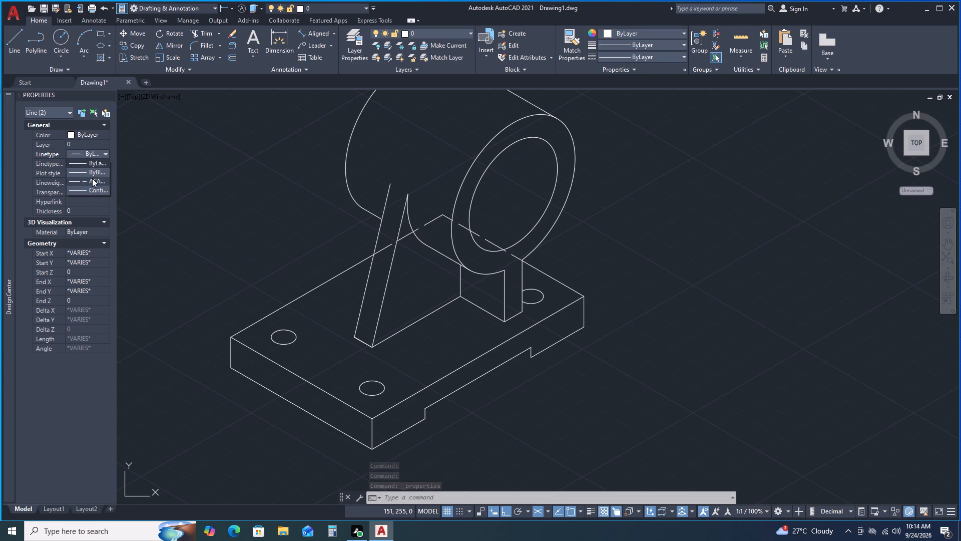
click(92, 178)
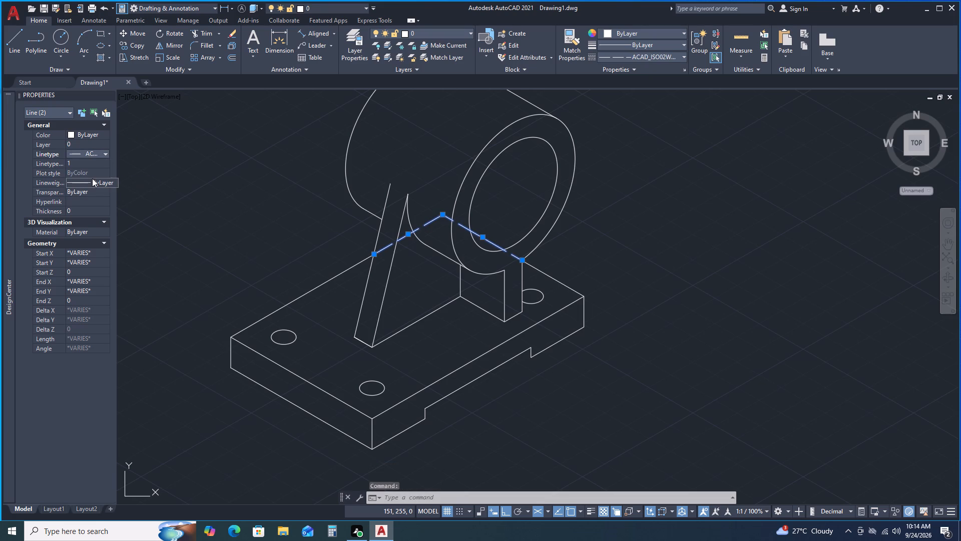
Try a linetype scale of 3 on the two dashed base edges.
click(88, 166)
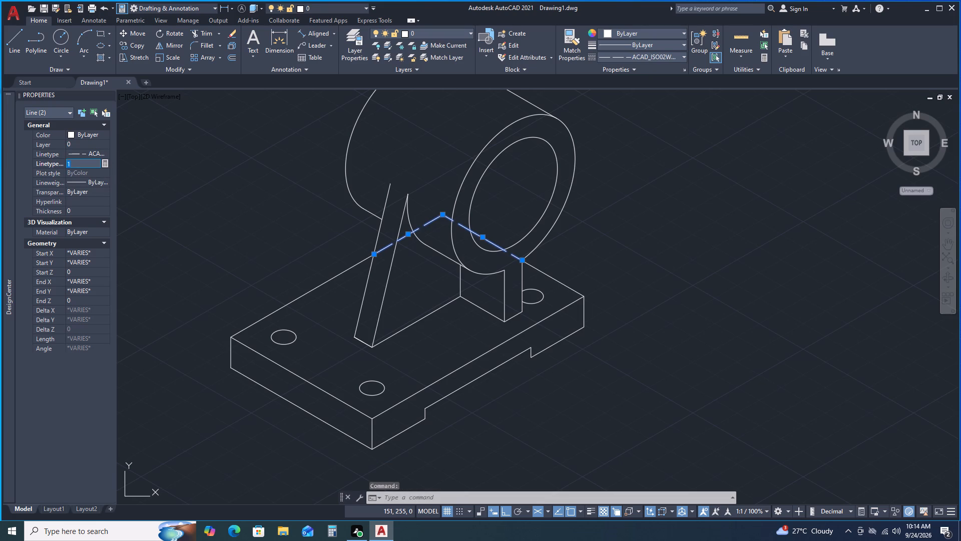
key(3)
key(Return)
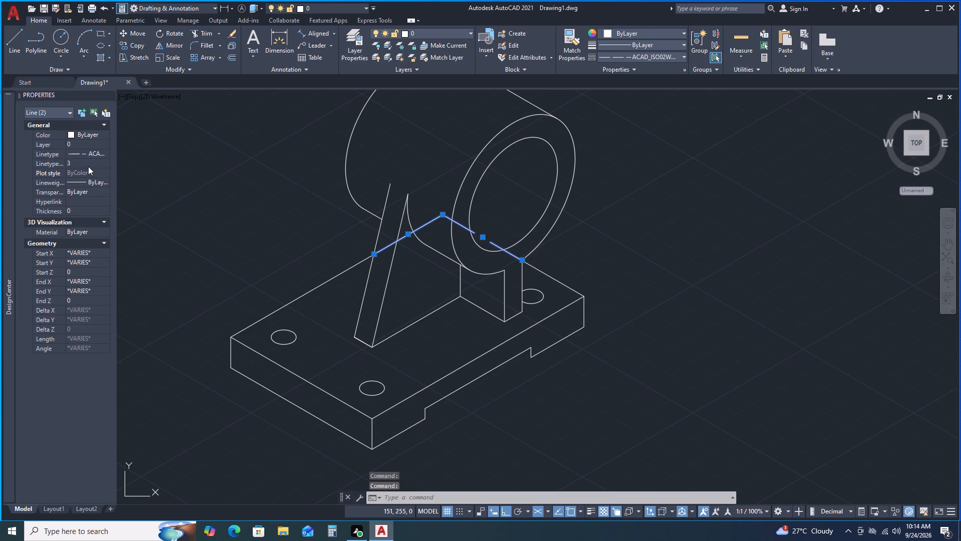
Set the linetype scale of the two dashed base edges to 0.5, then close their properties and clear the selection.
click(83, 164)
text(0.5)
key(Return)
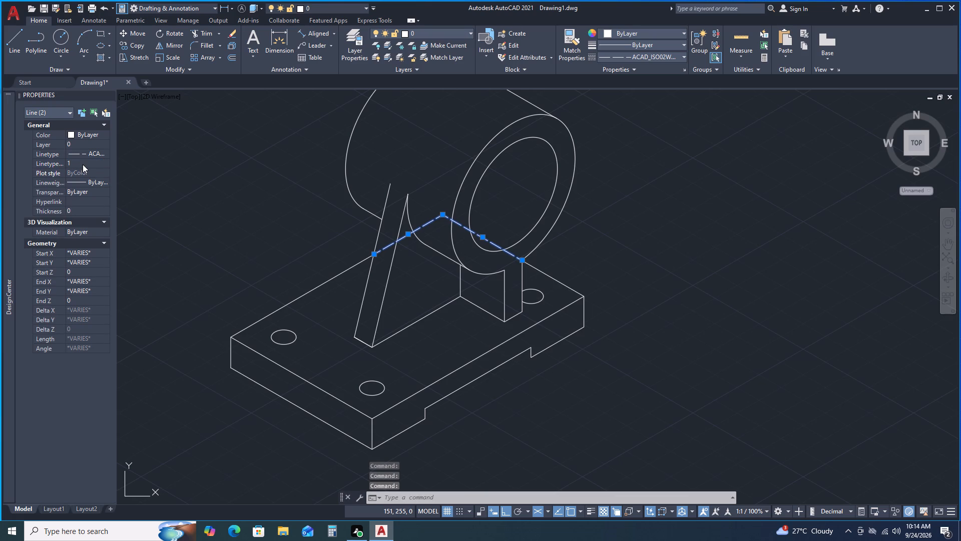
click(111, 93)
key(Escape)
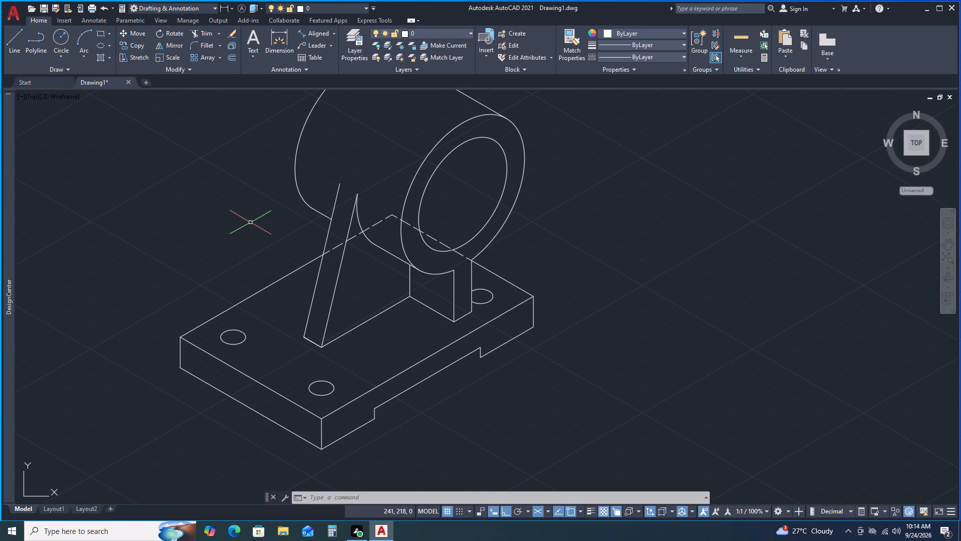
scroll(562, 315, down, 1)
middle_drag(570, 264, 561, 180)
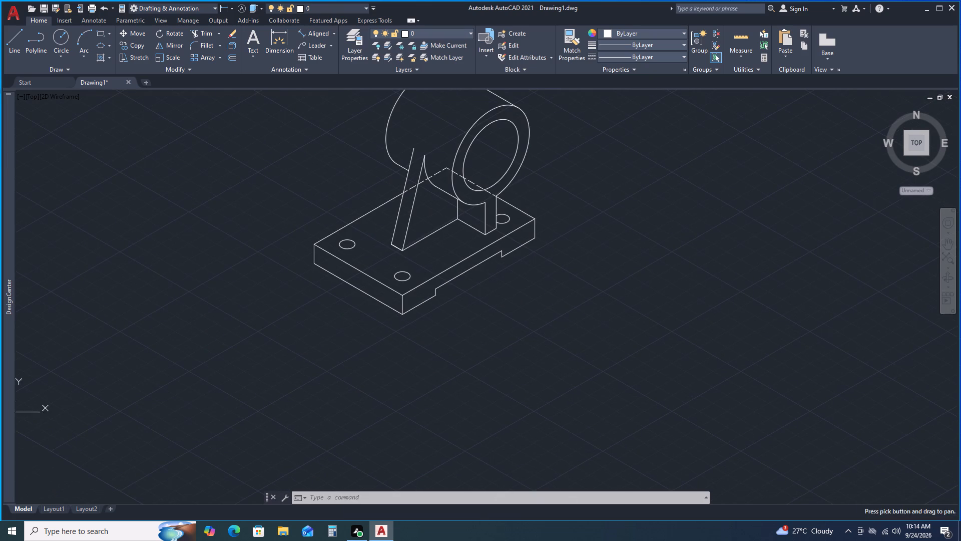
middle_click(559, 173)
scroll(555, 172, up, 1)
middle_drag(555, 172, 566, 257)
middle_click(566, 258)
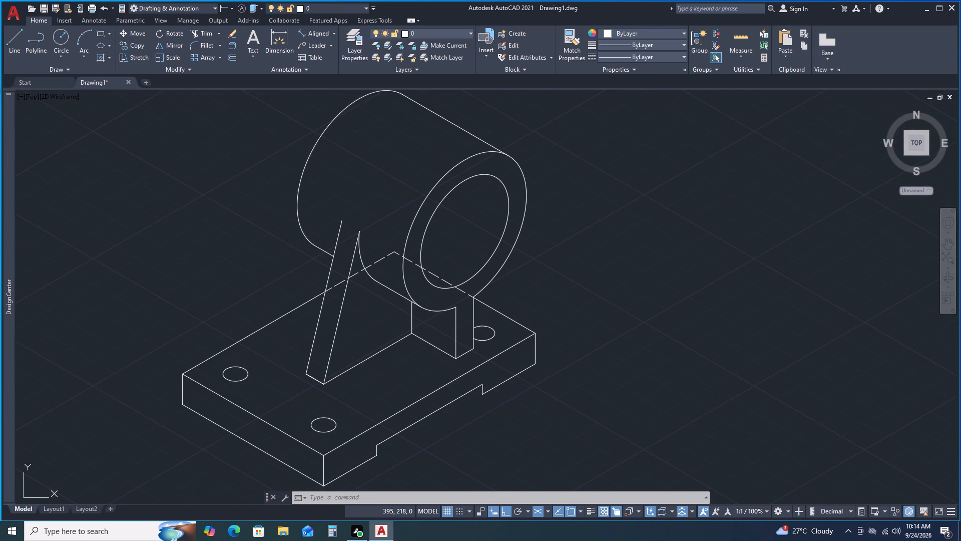
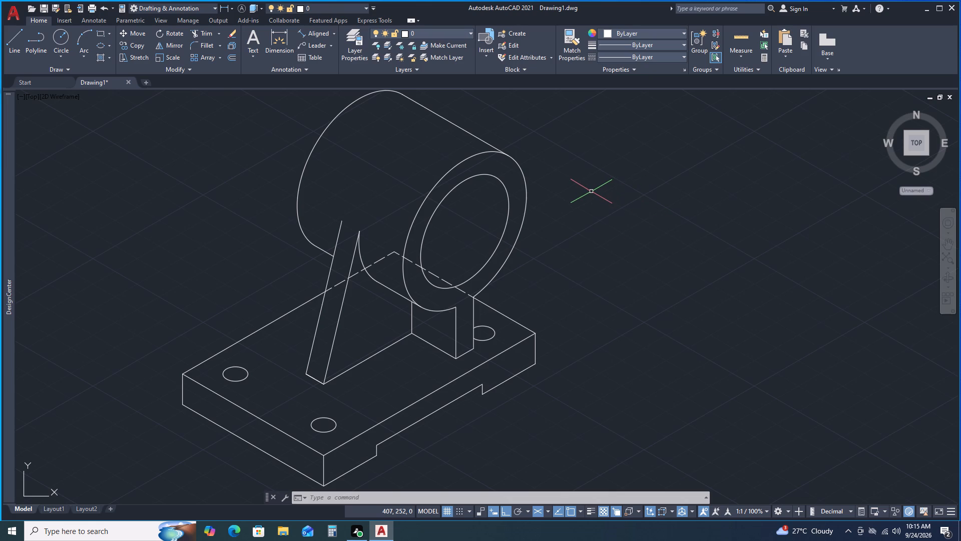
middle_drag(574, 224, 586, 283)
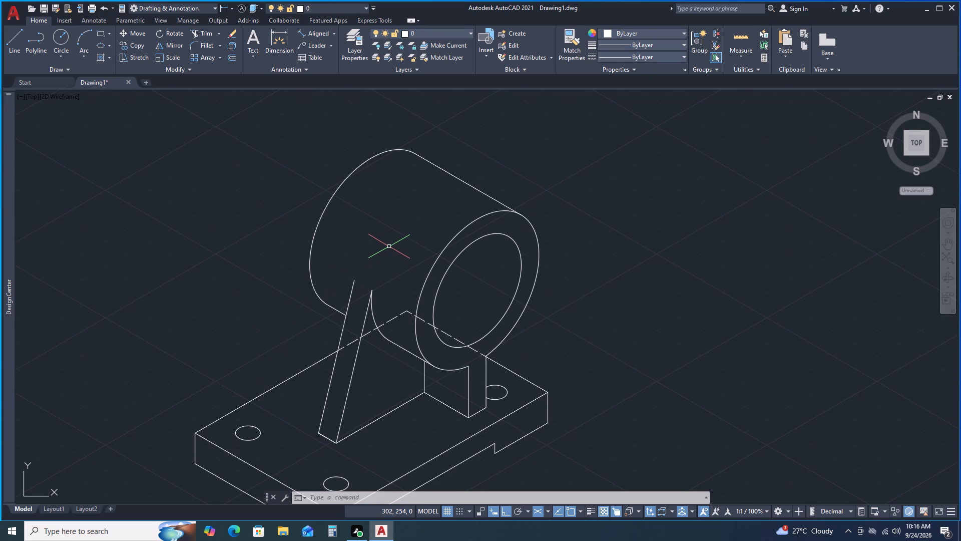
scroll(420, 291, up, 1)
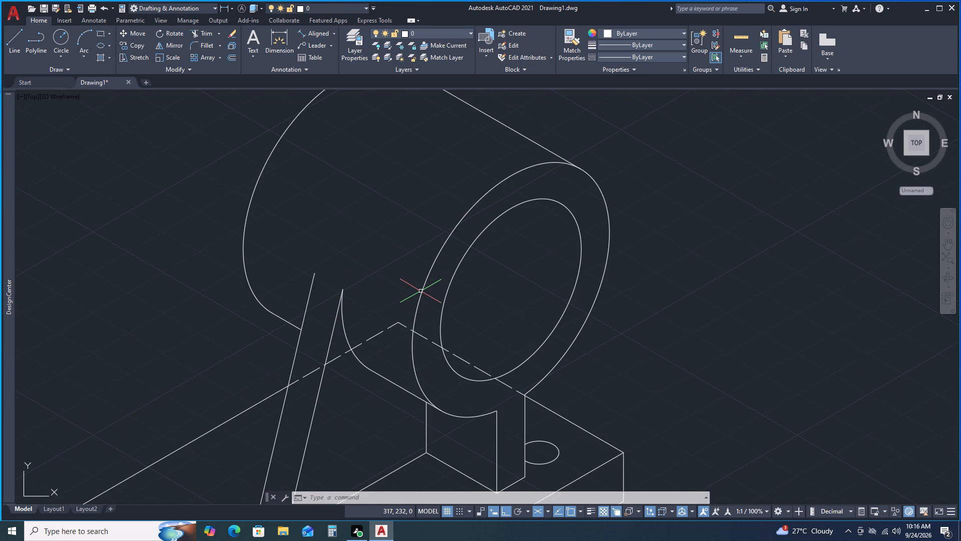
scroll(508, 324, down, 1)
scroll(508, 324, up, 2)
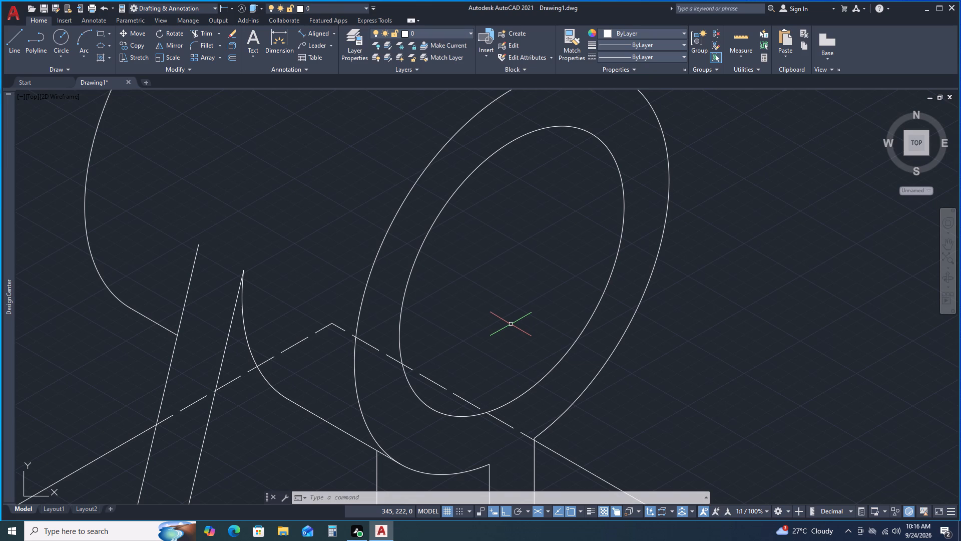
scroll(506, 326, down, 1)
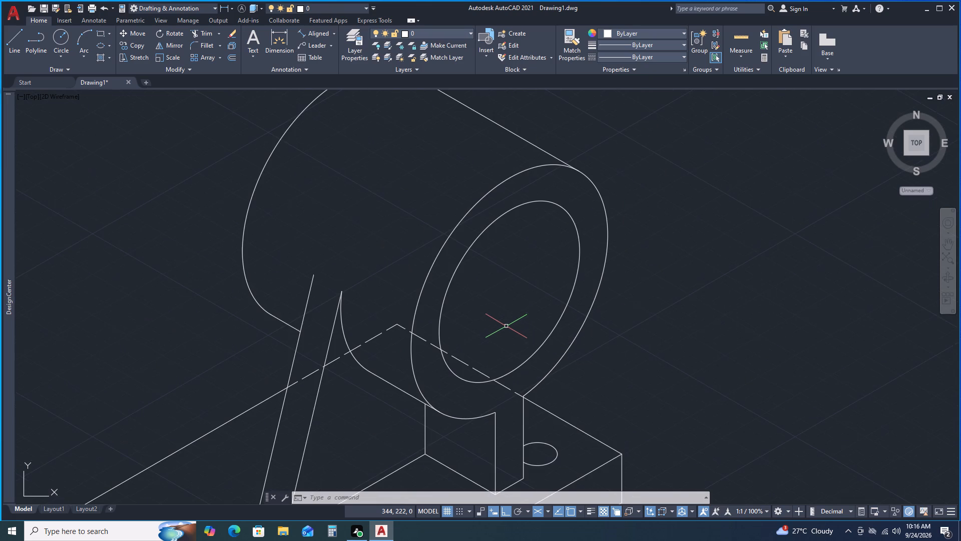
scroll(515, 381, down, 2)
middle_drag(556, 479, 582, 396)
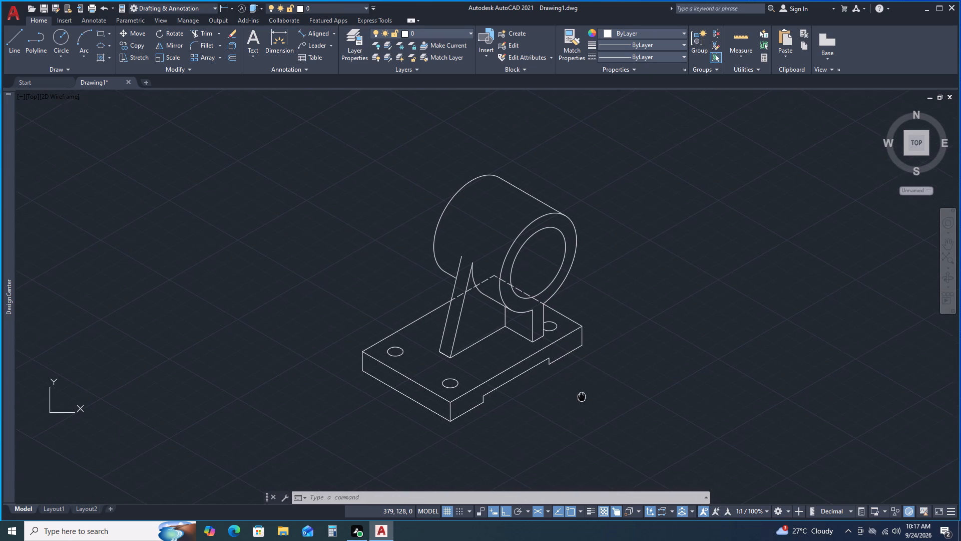
Save the drawing in Documents under the file name 11721 24.
click(11, 10)
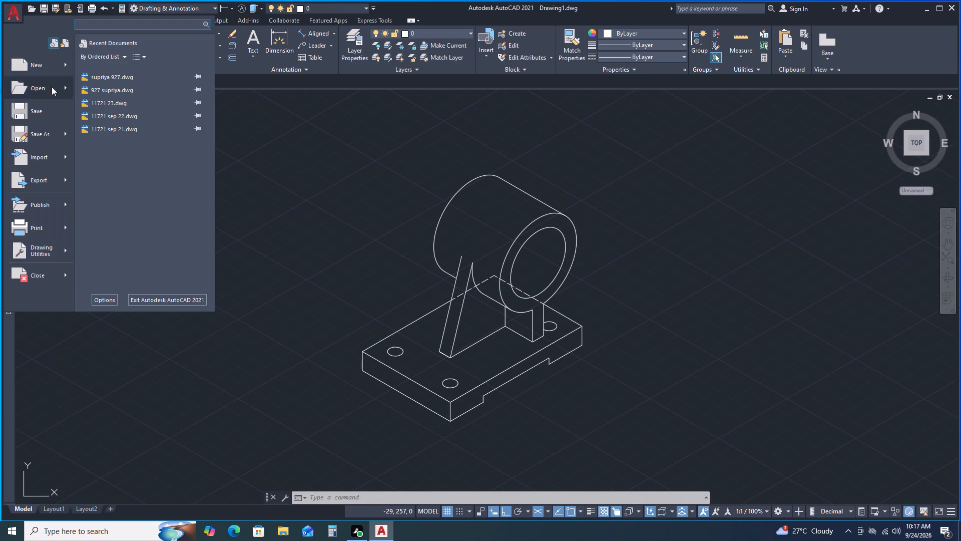
click(43, 129)
text(11721 24)
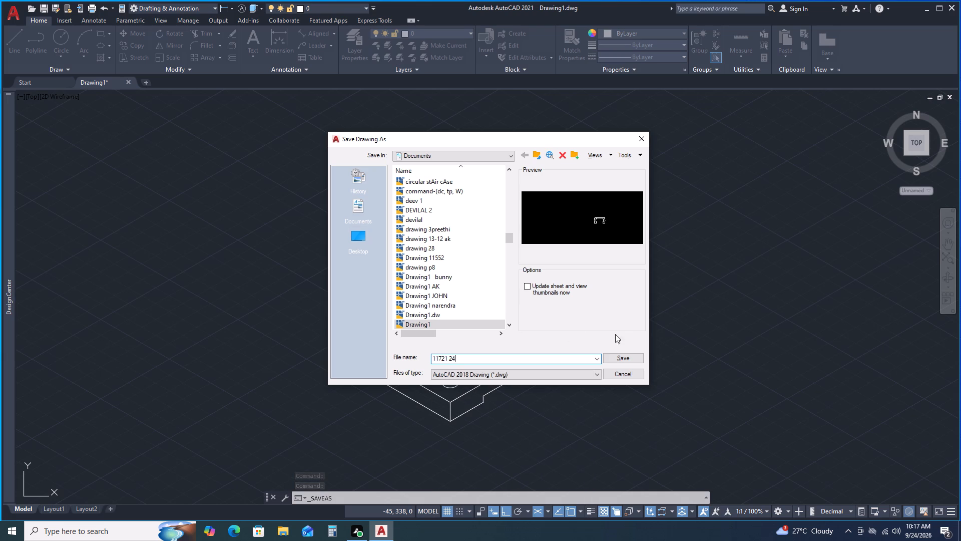
click(620, 359)
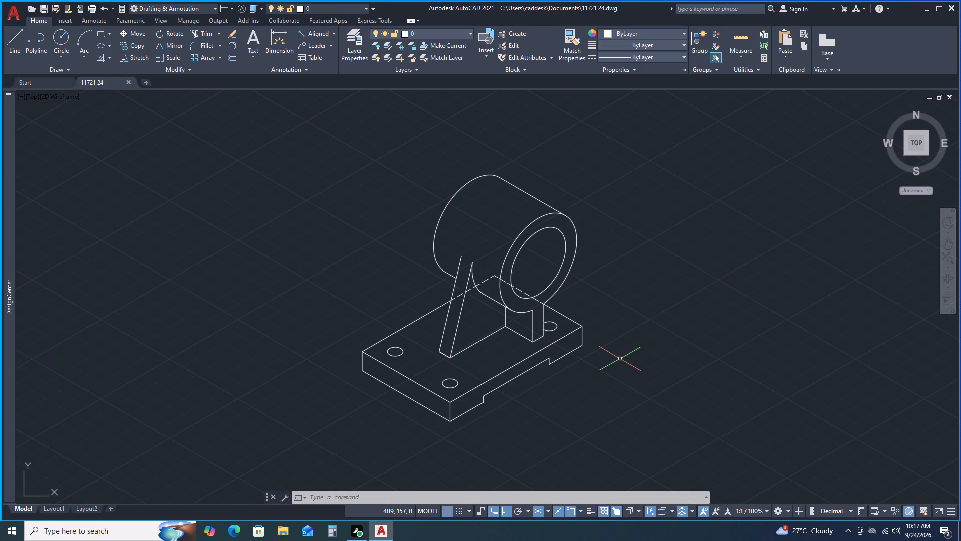
Add an aligned dimension between the centres of the two front holes, placed outside the base's 80 mm side.
scroll(609, 362, up, 1)
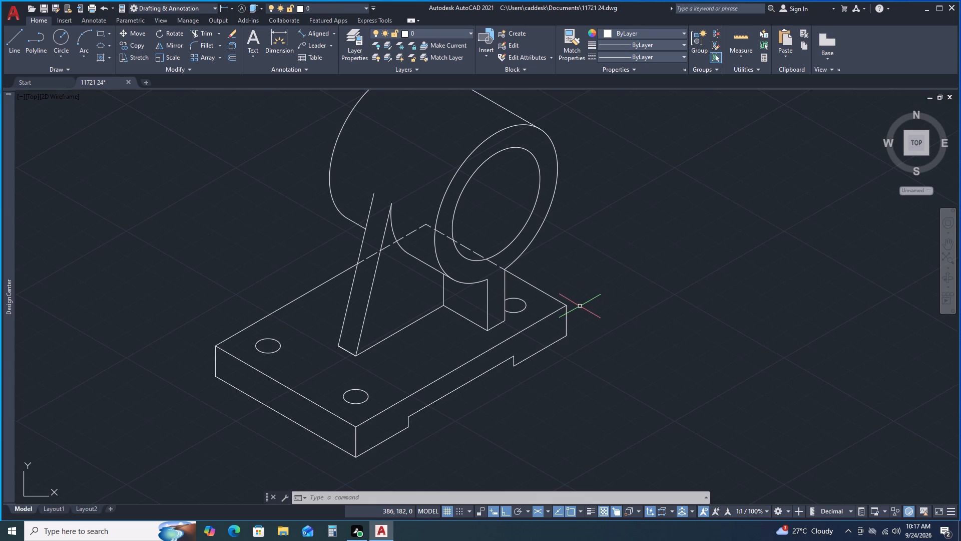
click(320, 33)
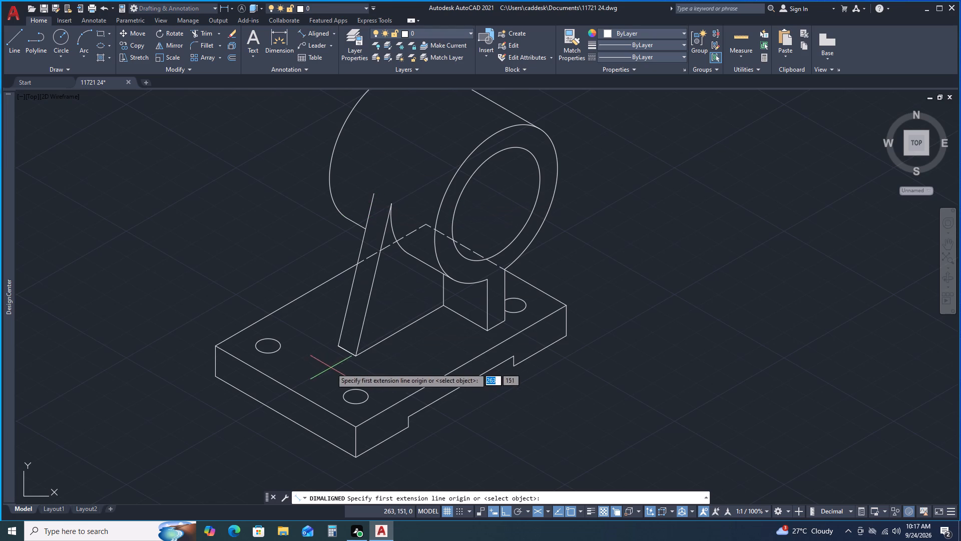
click(355, 396)
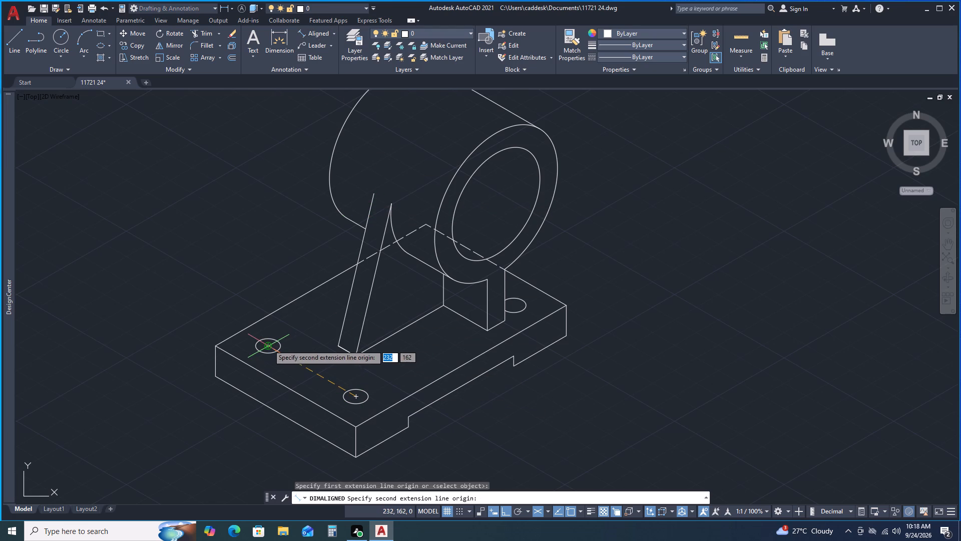
click(268, 345)
middle_drag(237, 416, 243, 344)
middle_click(243, 343)
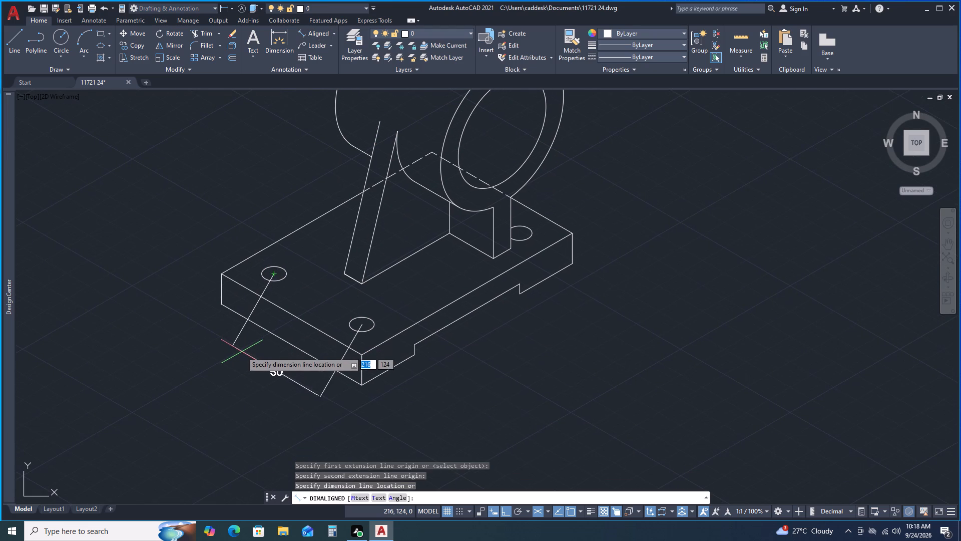
click(241, 354)
Add aligned dimensions to the base's width along its lower short edge and to its vertical thickness at the adjacent outer corner.
key(space)
key(space)
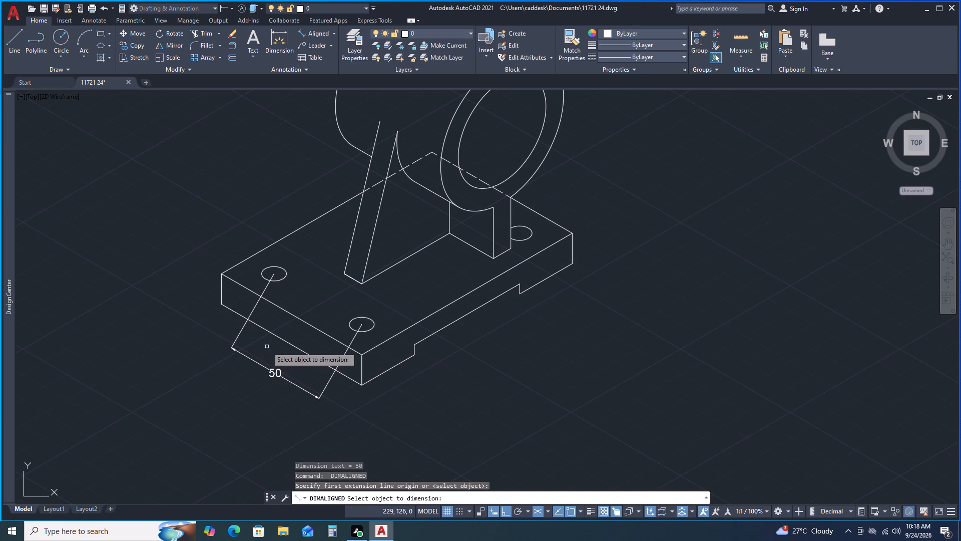
click(293, 346)
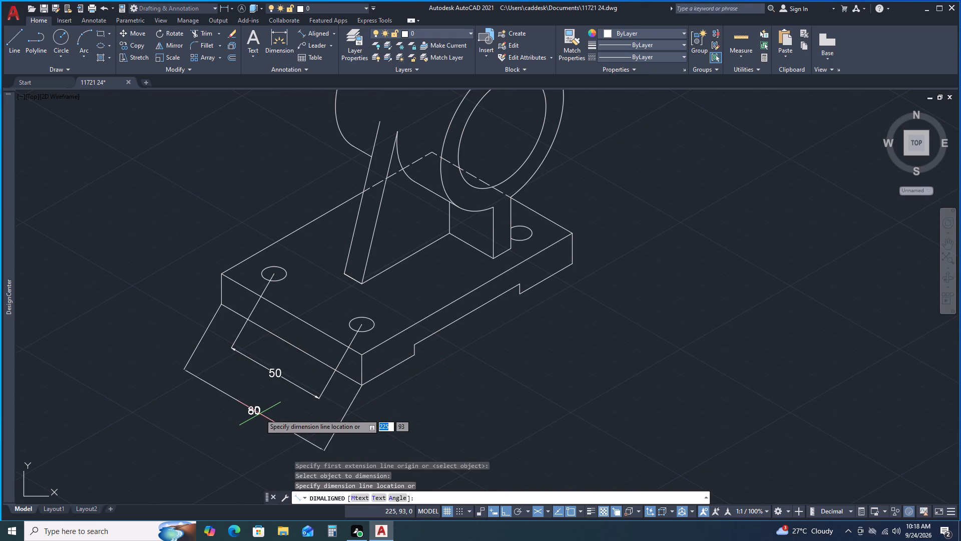
click(260, 414)
key(space)
key(space)
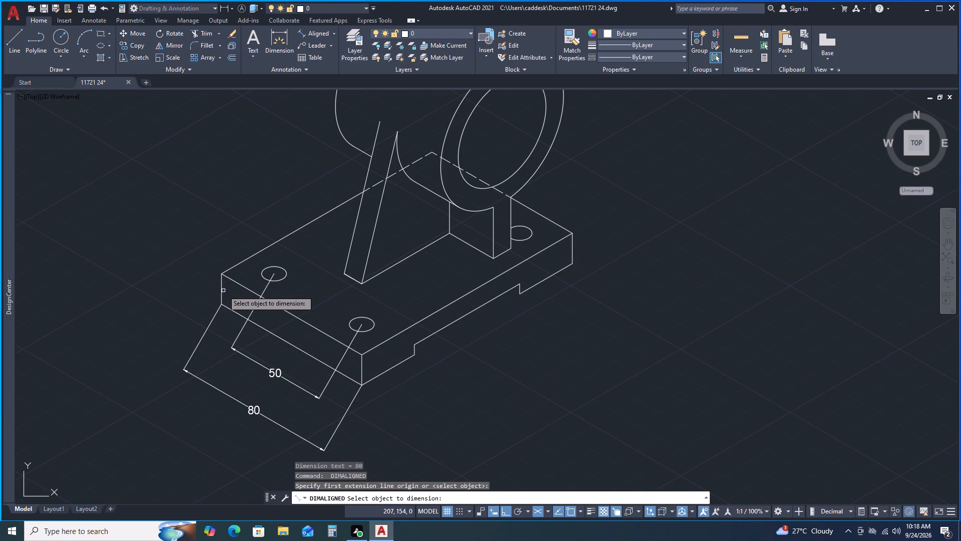
click(222, 293)
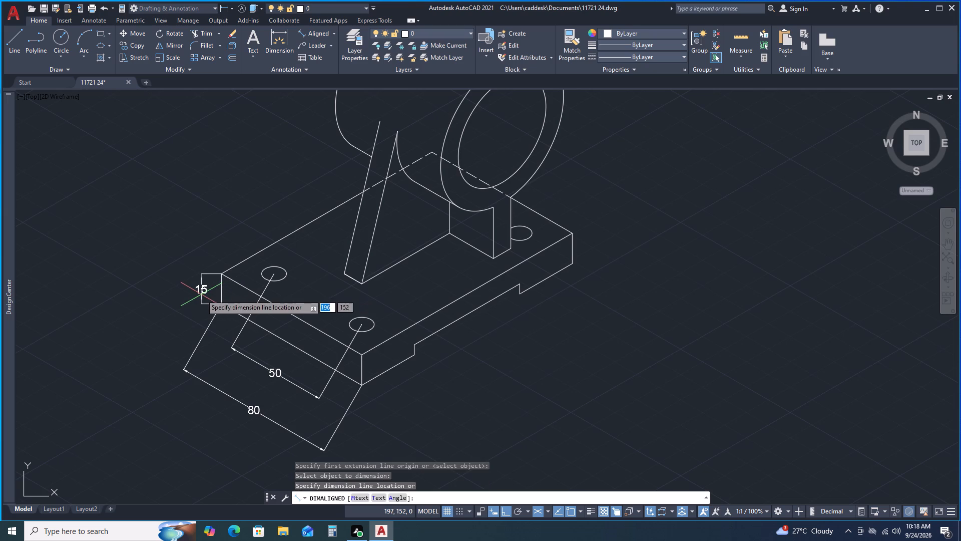
click(201, 295)
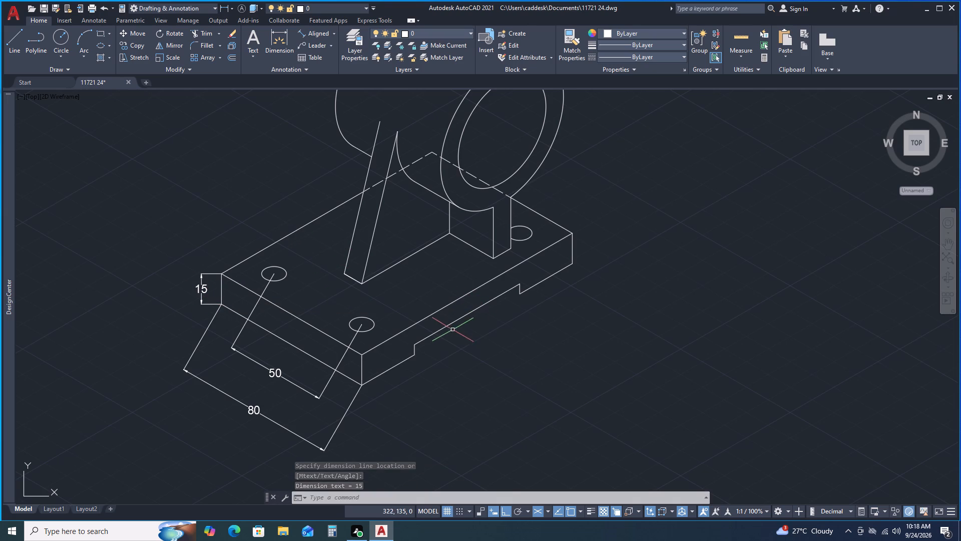
Add aligned dimensions for the notch's length and the lengthwise spacing between hole centres, stacking them outside the notched side.
key(space)
key(space)
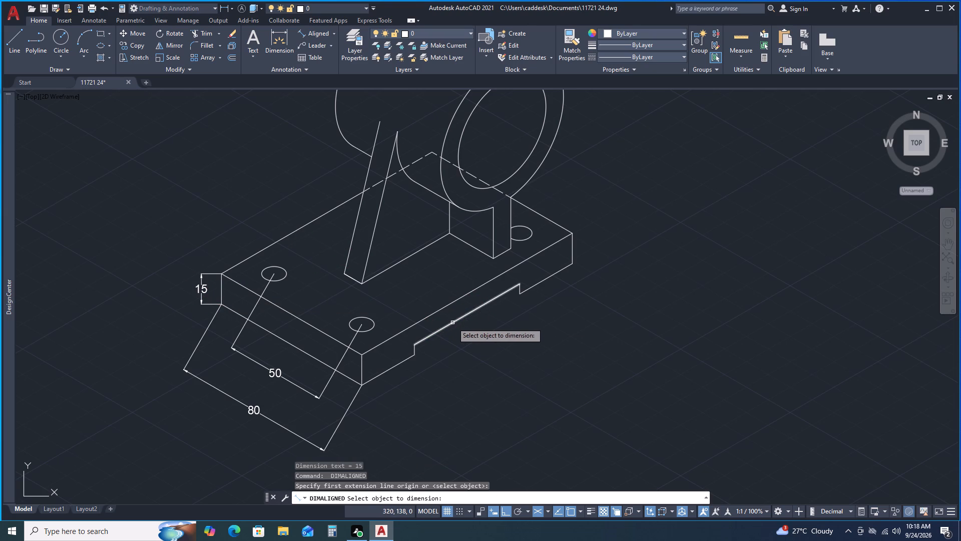
click(452, 323)
click(473, 348)
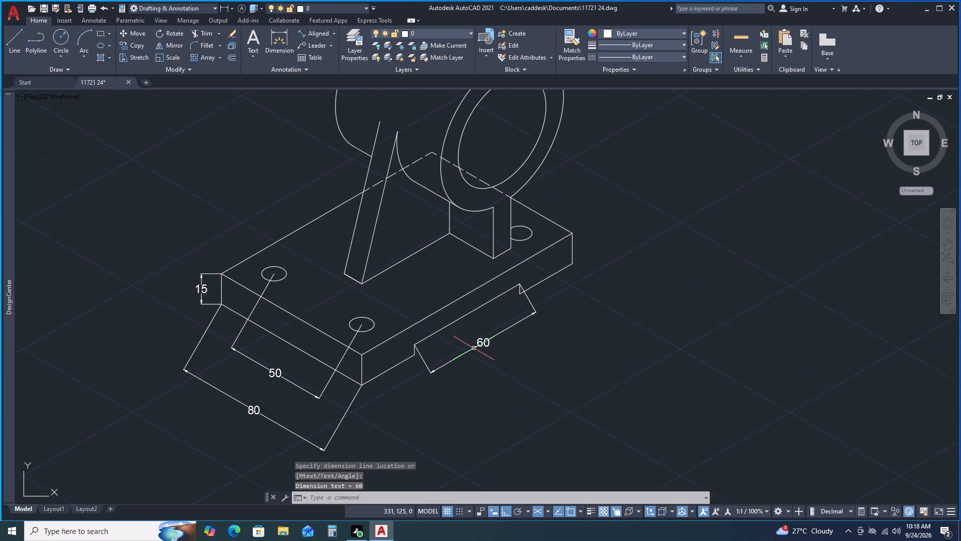
key(space)
click(361, 325)
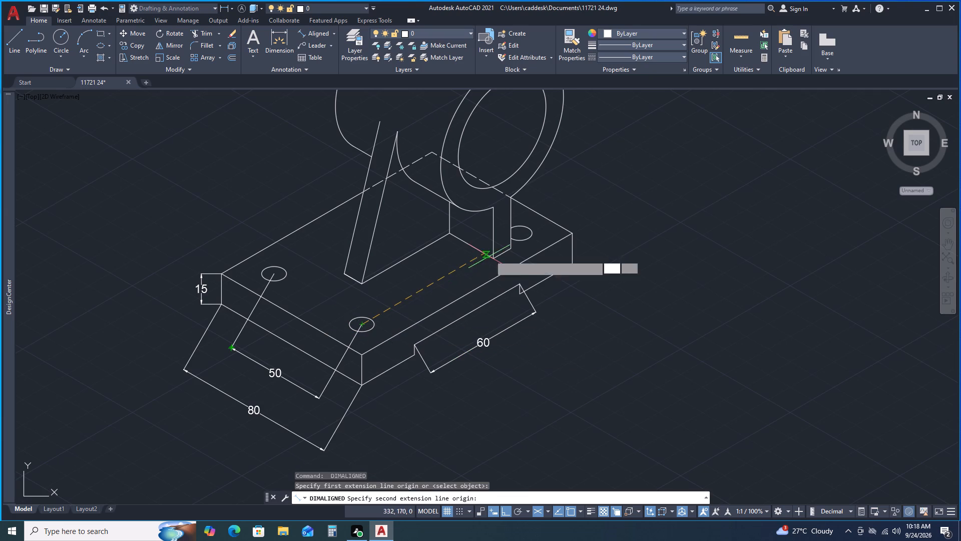
click(520, 235)
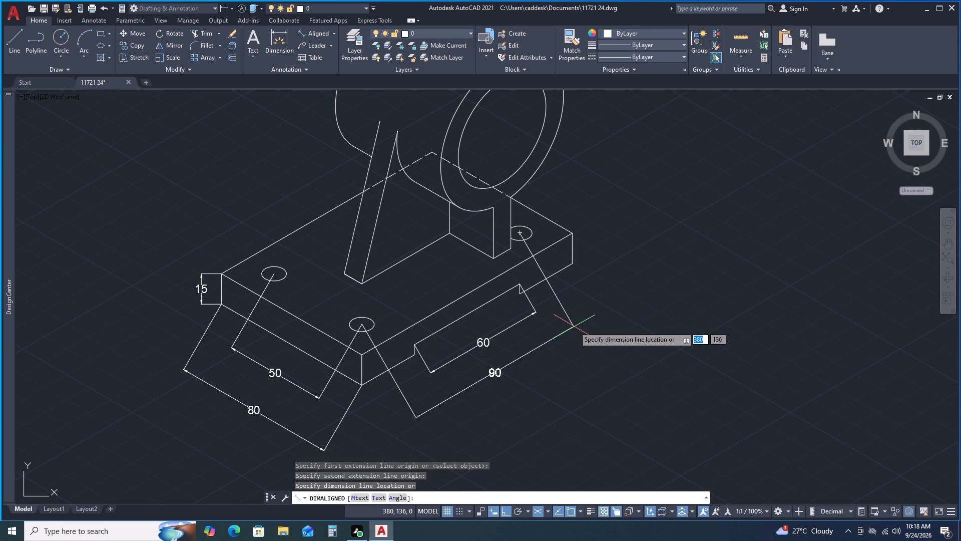
click(574, 327)
Add an aligned dimension to the base's long upper edge, placed outside the hole-spacing dimension.
key(space)
key(space)
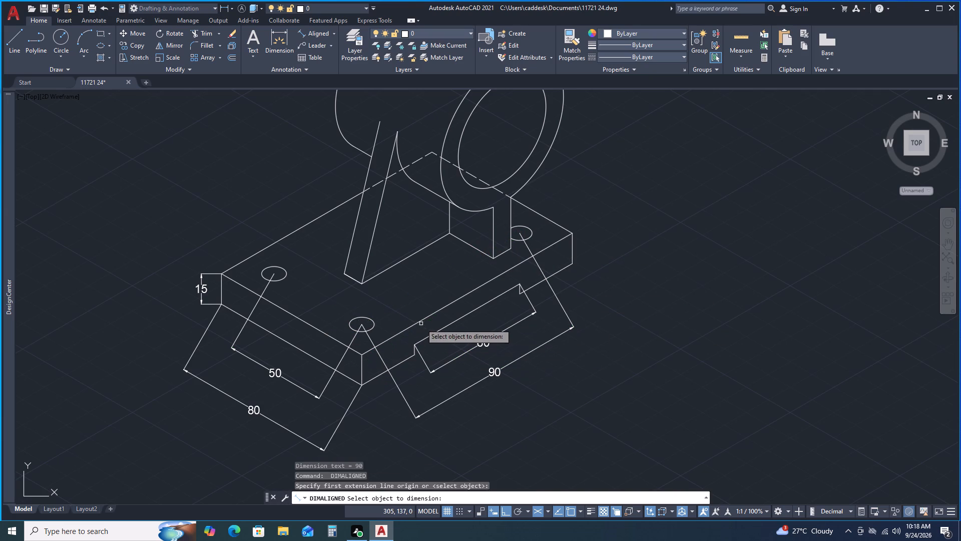
click(423, 321)
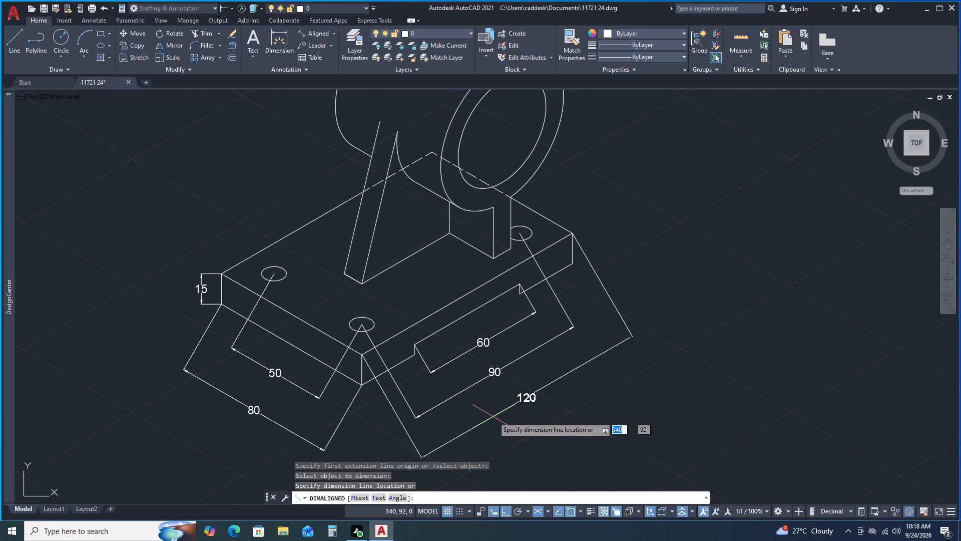
click(498, 412)
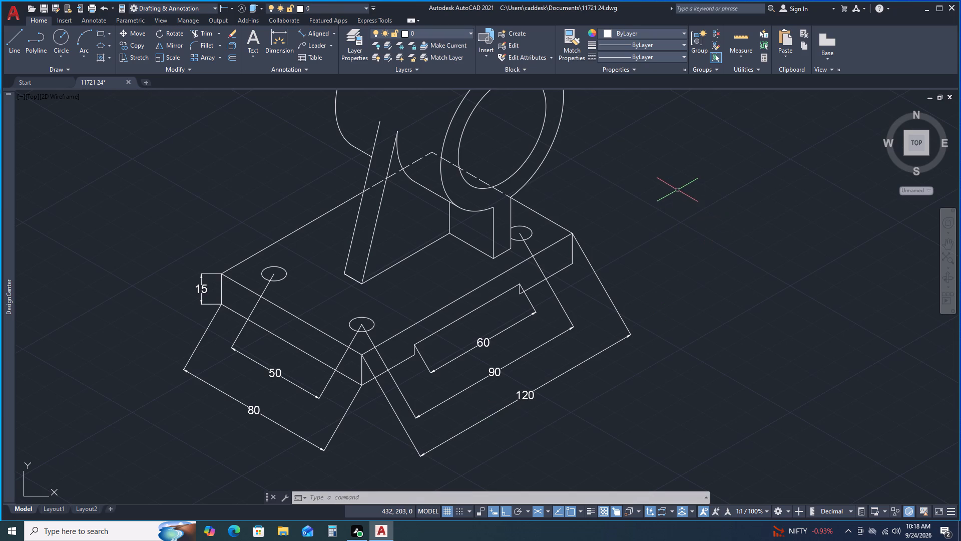
Dimension the distance from the midpoint of the stem's short foot edge to the base's far end edge.
scroll(598, 230, up, 1)
key(space)
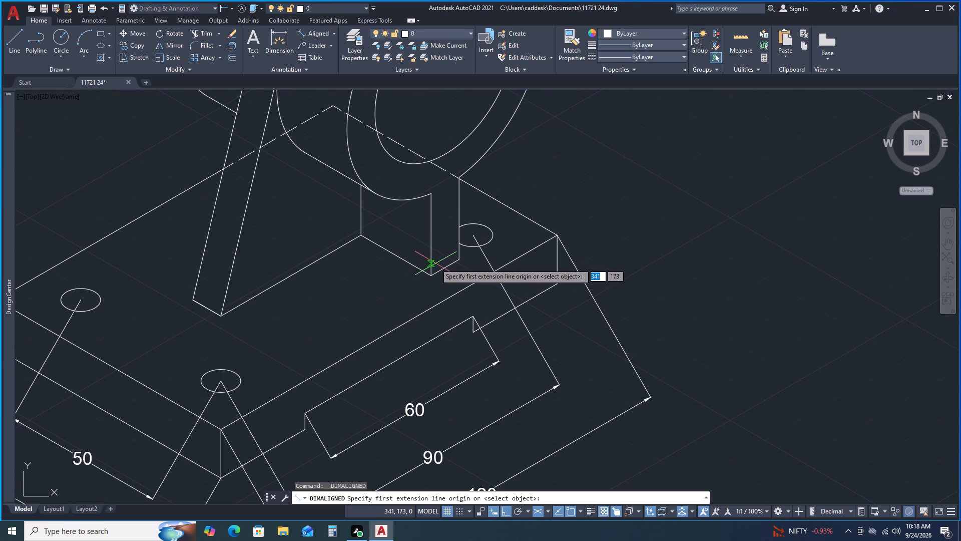
click(447, 265)
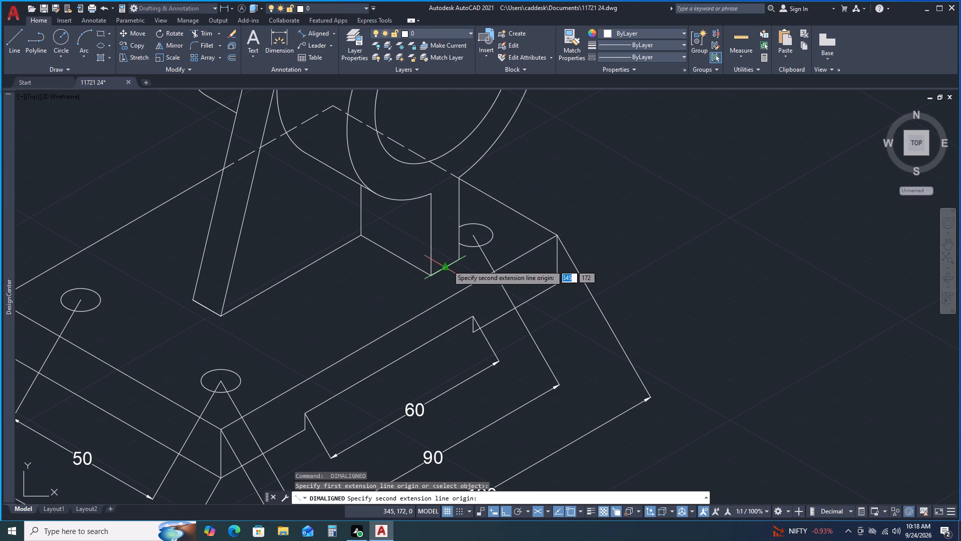
click(529, 219)
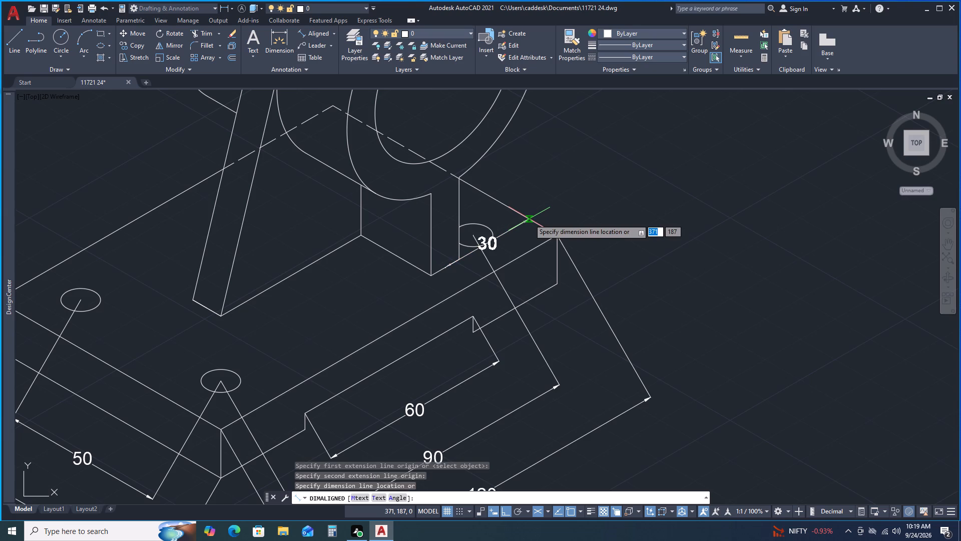
click(630, 289)
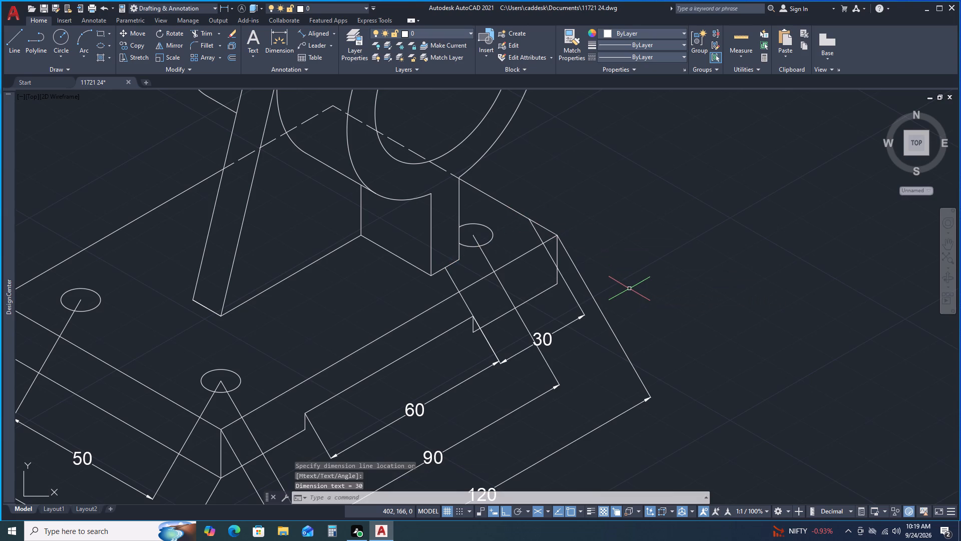
Switch to the right isoplane and dimension the vertical height from the stem's foot midpoint to the cylinder's front centre, placed beside the cylinder.
middle_drag(597, 207, 586, 307)
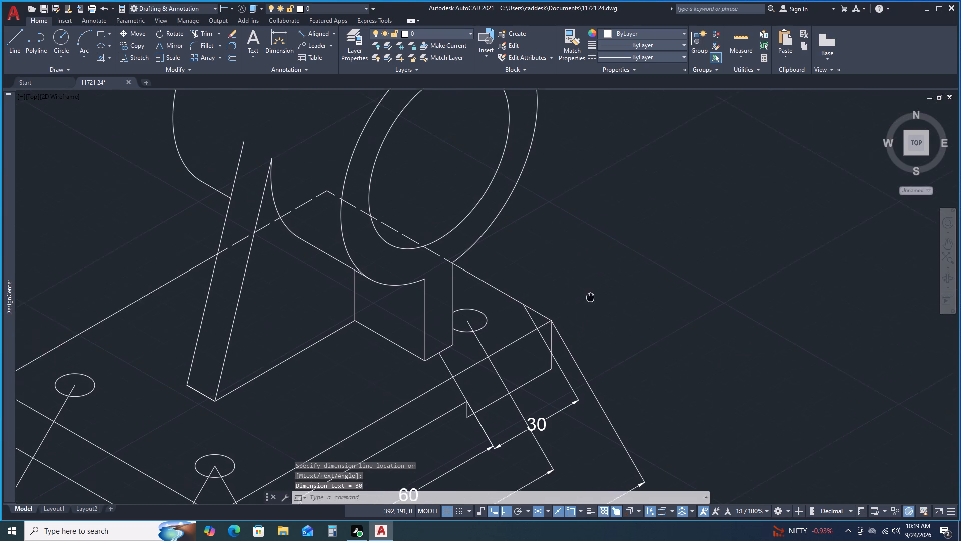
middle_drag(586, 307, 583, 316)
key(space)
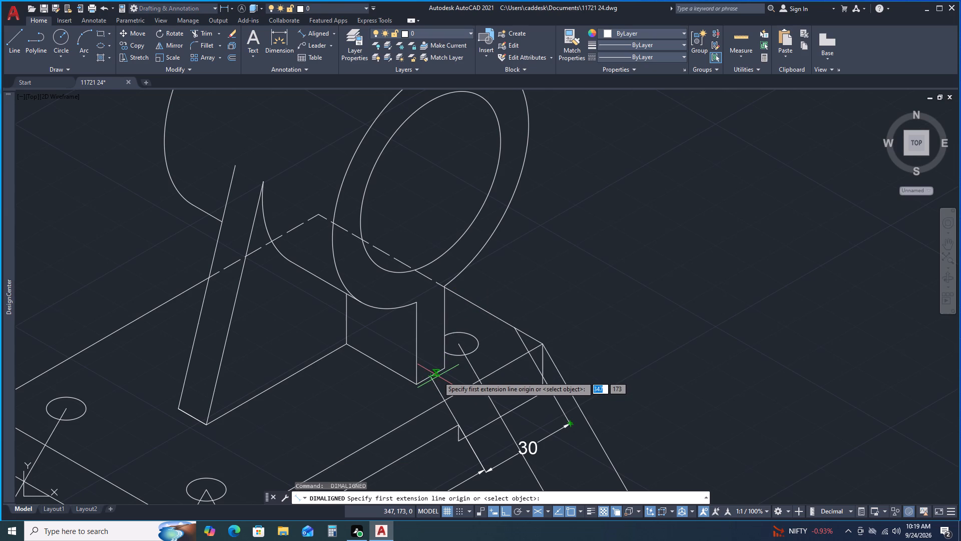
click(433, 376)
key(F5)
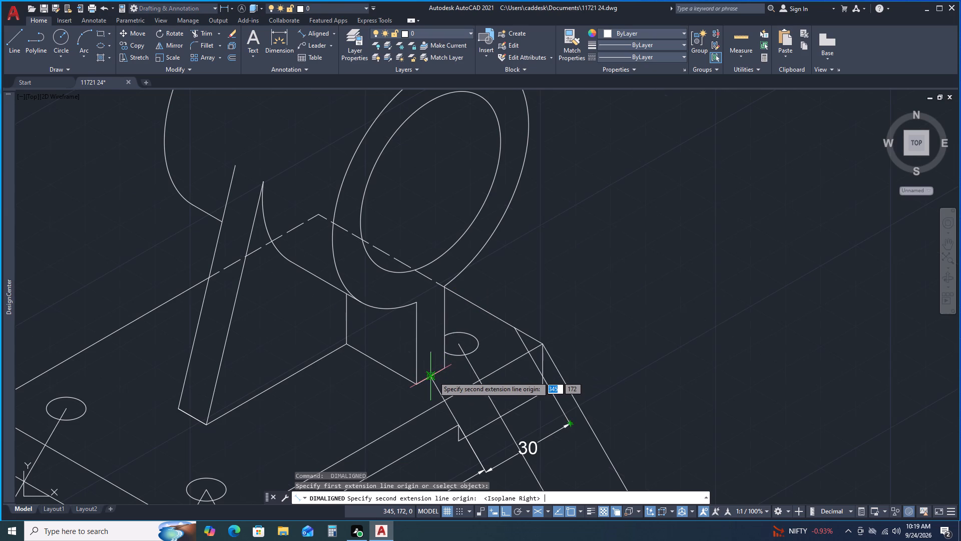
click(433, 179)
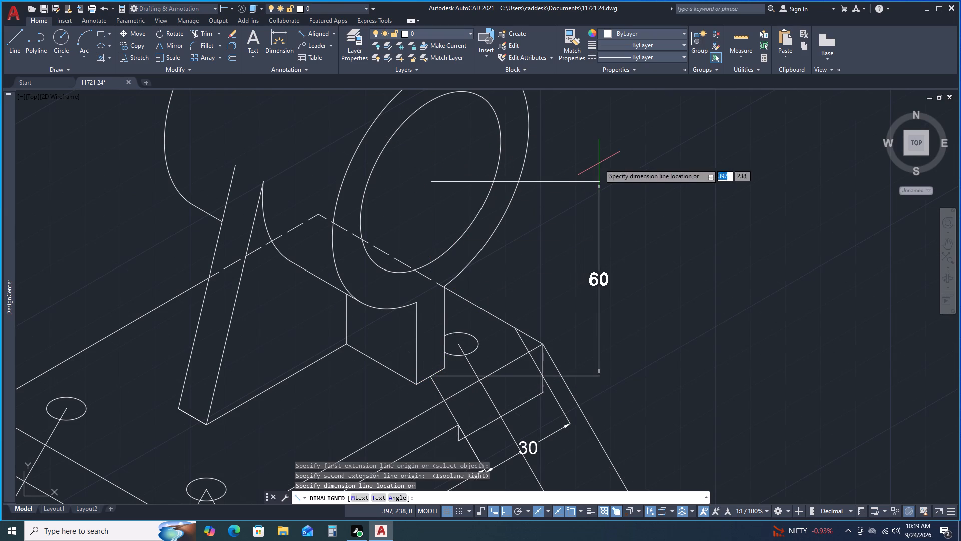
click(599, 163)
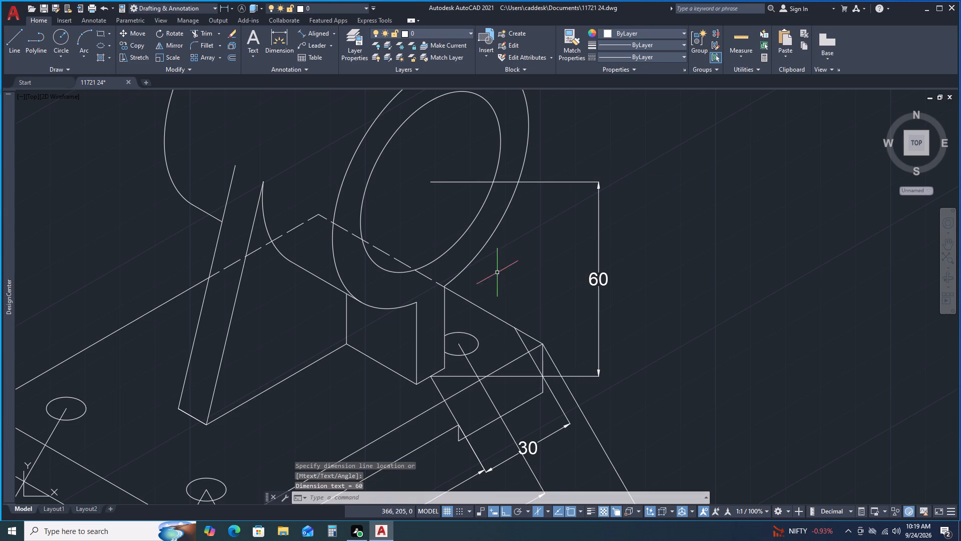
Add aligned dimensions to the stem's short foot edge and the rib's foot edge, placing each just above its edge.
key(space)
key(space)
click(437, 371)
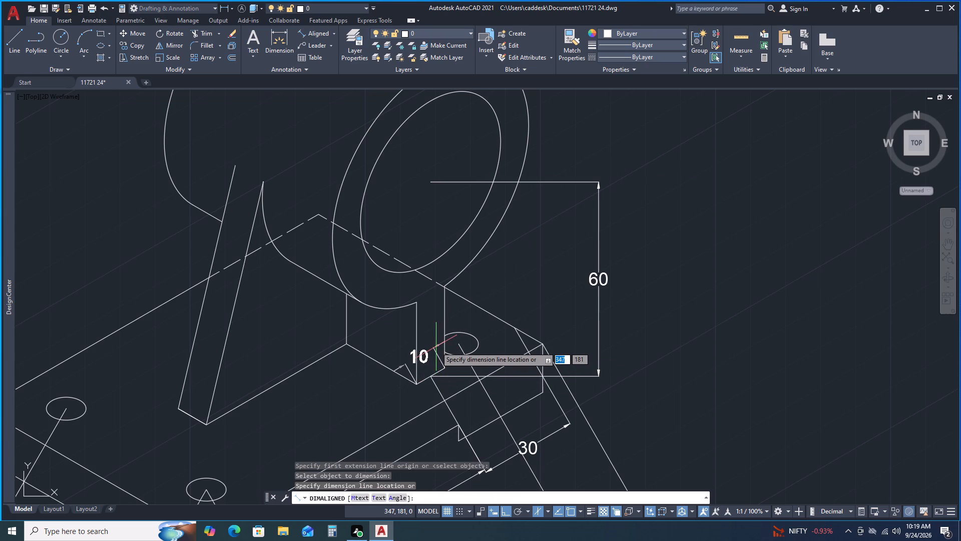
click(403, 344)
key(space)
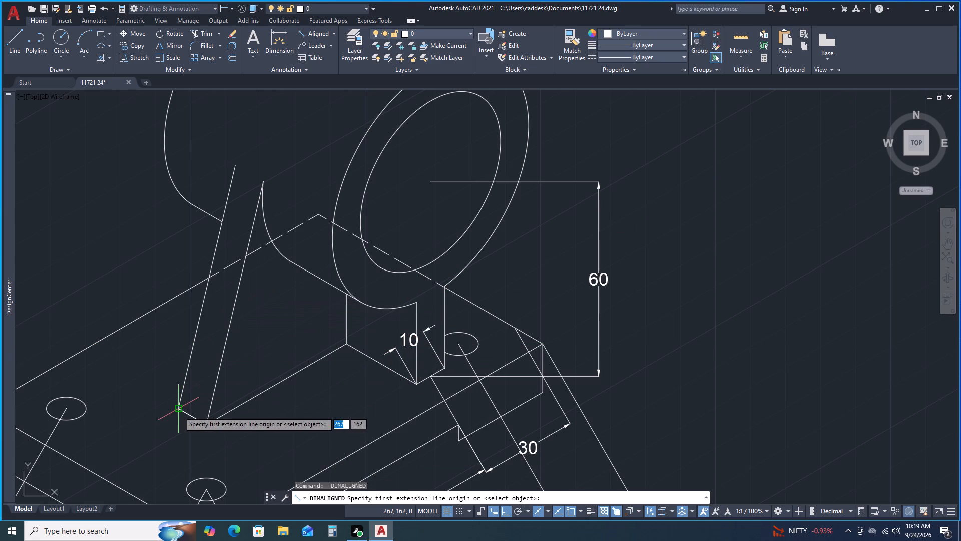
key(space)
click(188, 414)
click(224, 329)
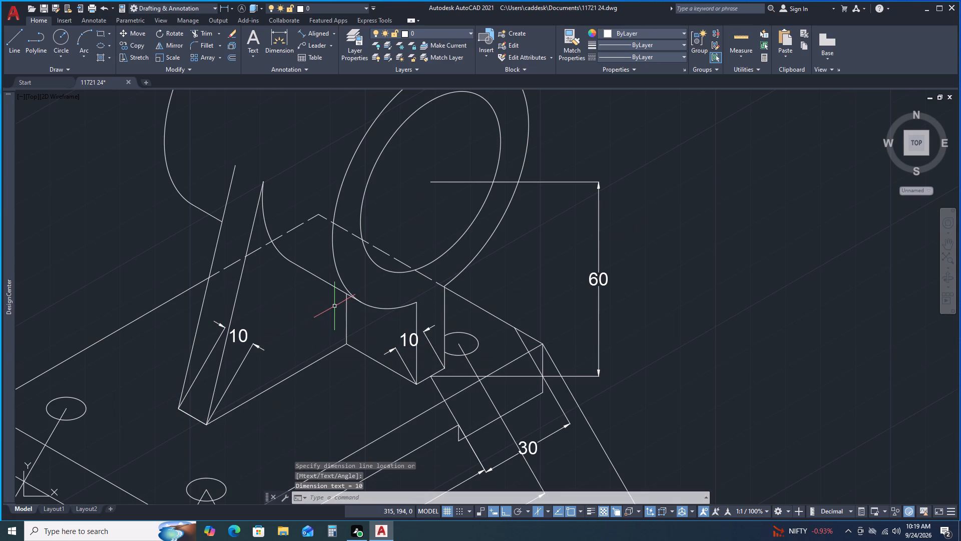
Add an aligned dimension for the cylinder's length using the left isoplane, placed above the cylinder.
scroll(305, 187, down, 1)
middle_drag(301, 153, 292, 307)
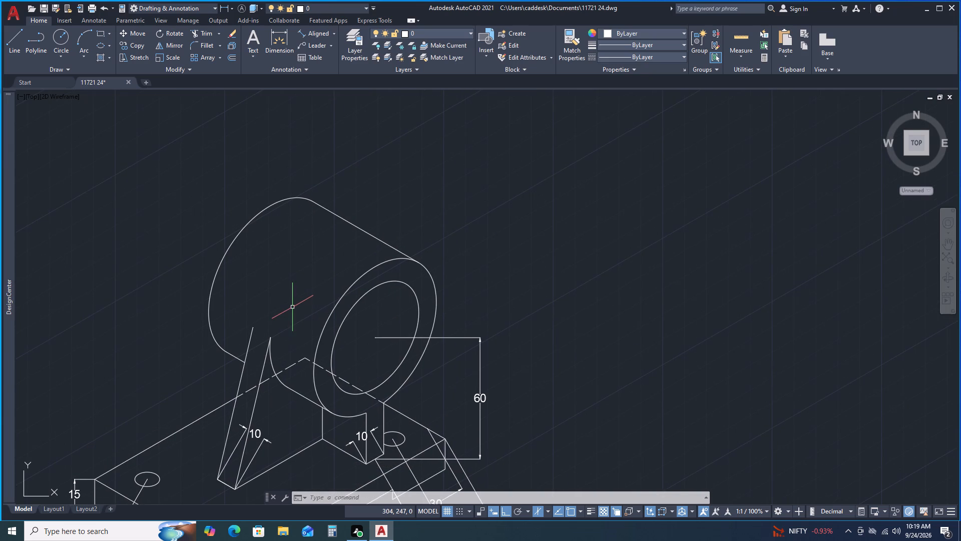
key(space)
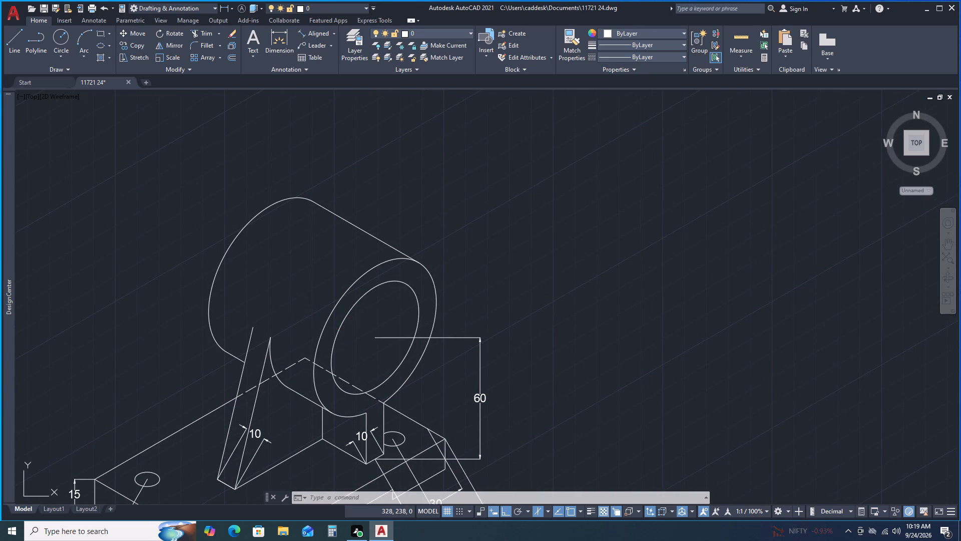
click(314, 361)
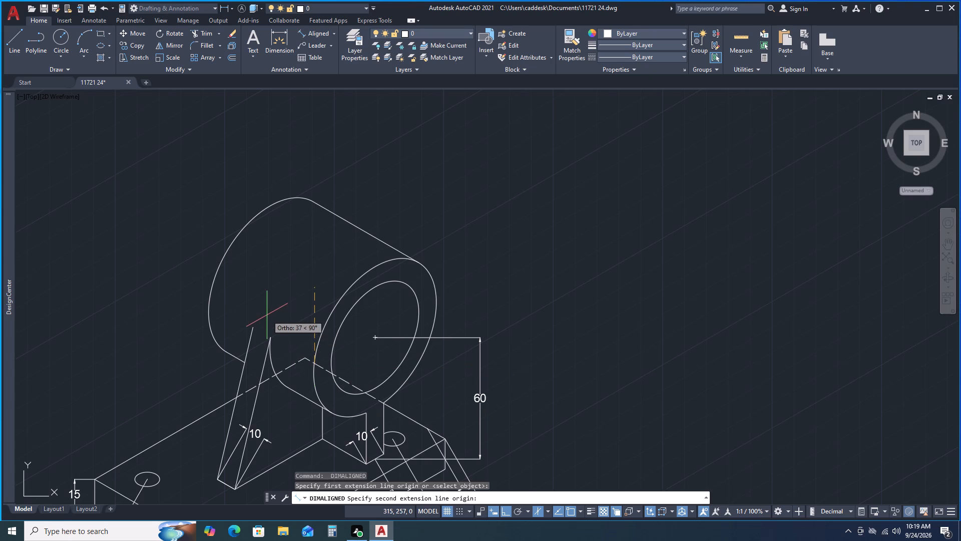
key(F5)
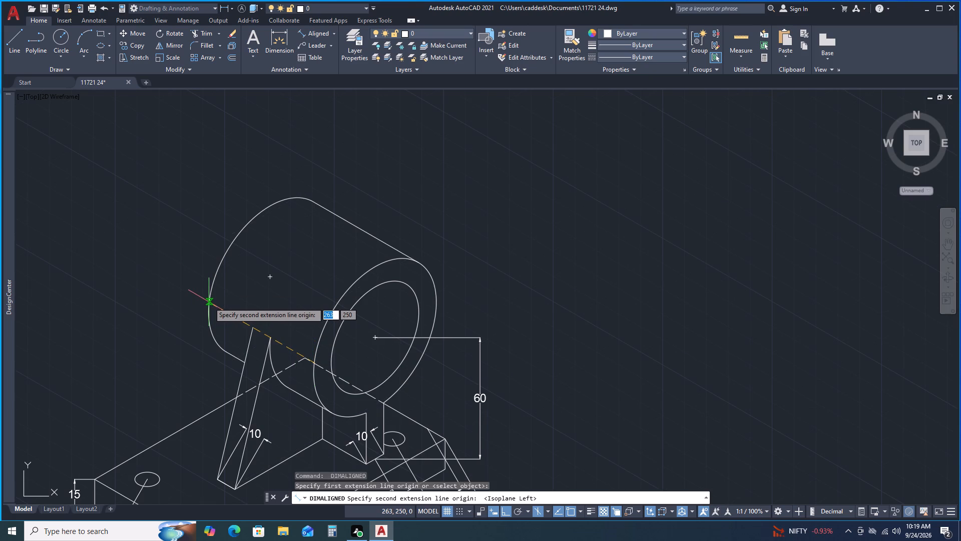
click(209, 302)
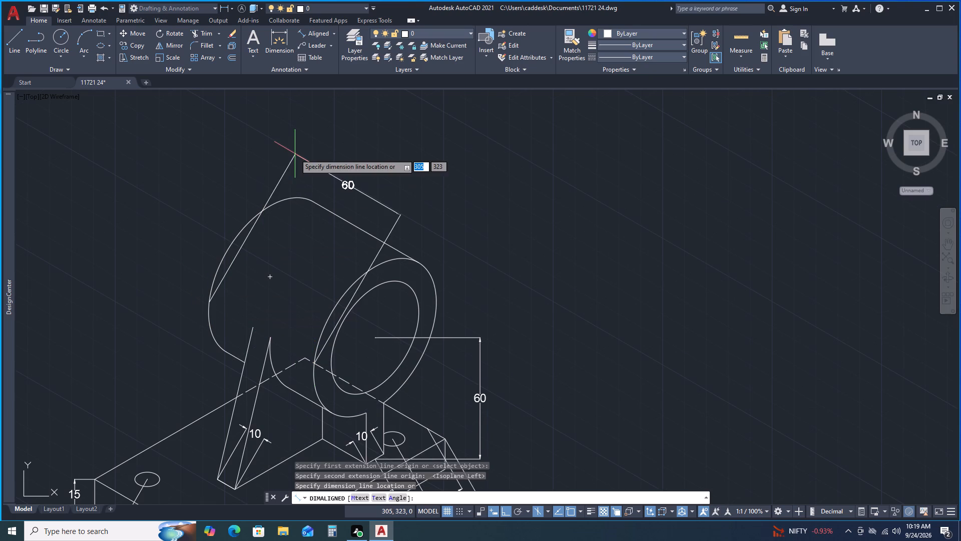
click(295, 153)
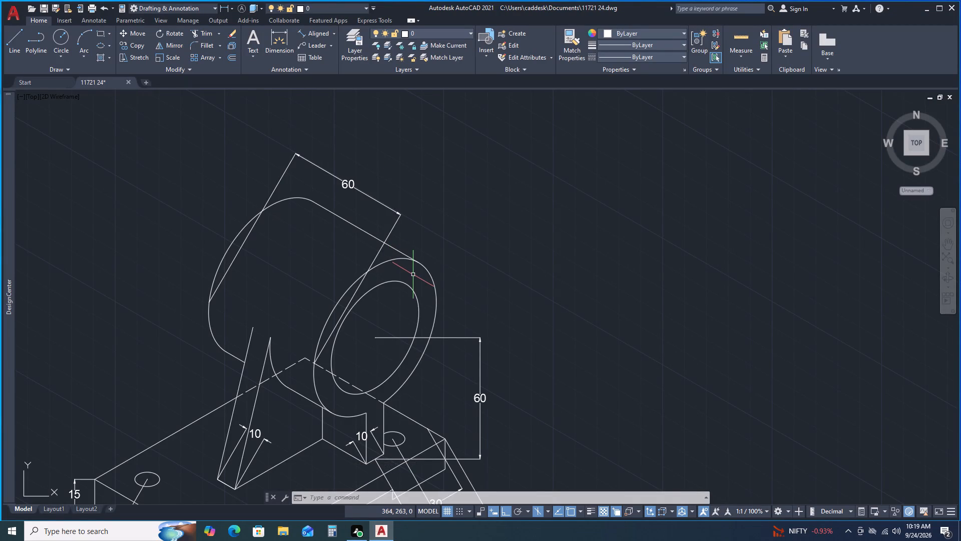
Oblique the base's 80, 50, 60, 90 and 120 dimensions so their extension lines follow the base's vertical corner edge.
scroll(413, 275, down, 1)
middle_drag(457, 296, 493, 214)
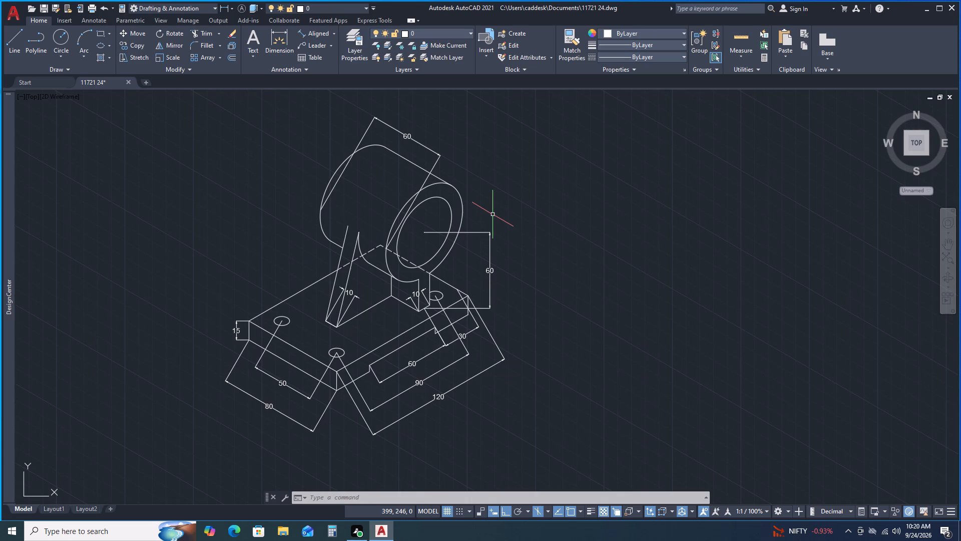
key(d)
text(IM)
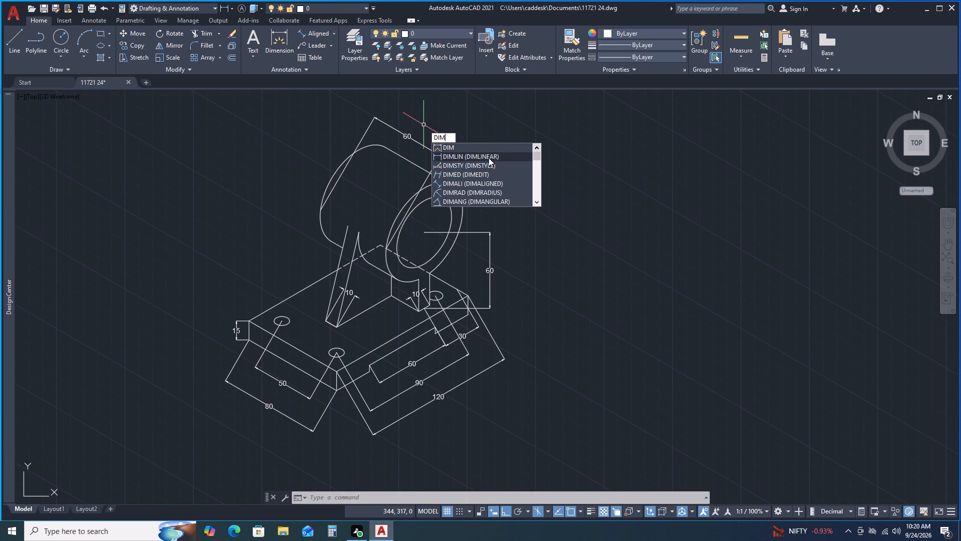
click(457, 177)
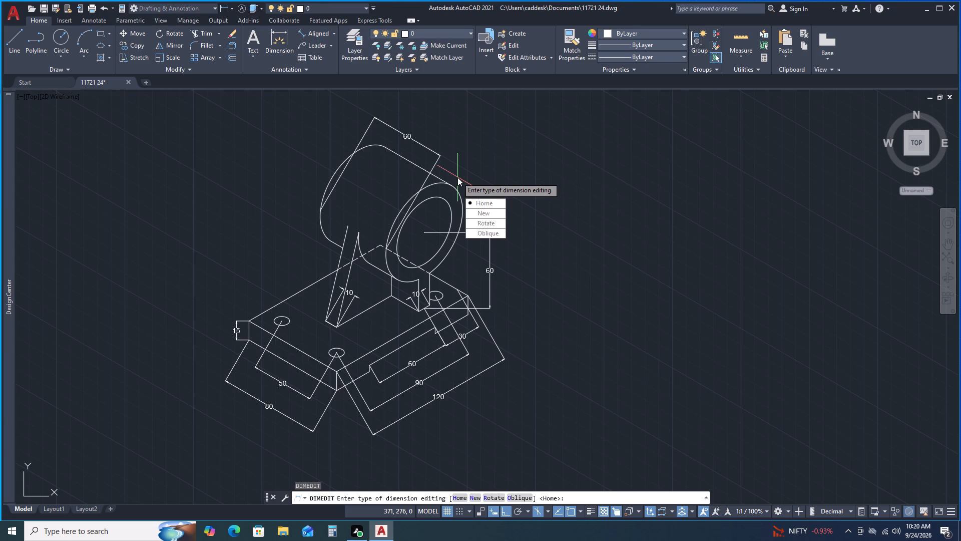
click(484, 231)
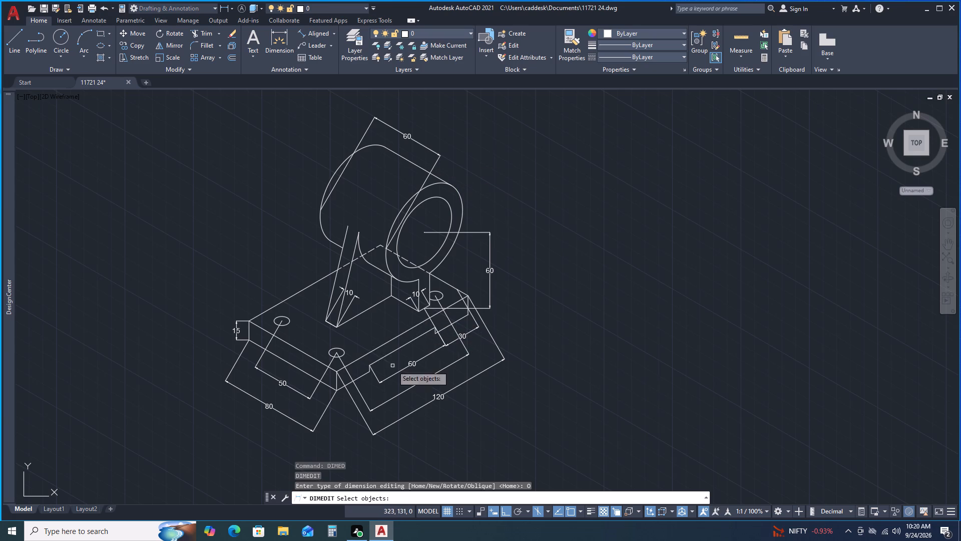
scroll(373, 339, up, 1)
middle_drag(373, 336, 404, 208)
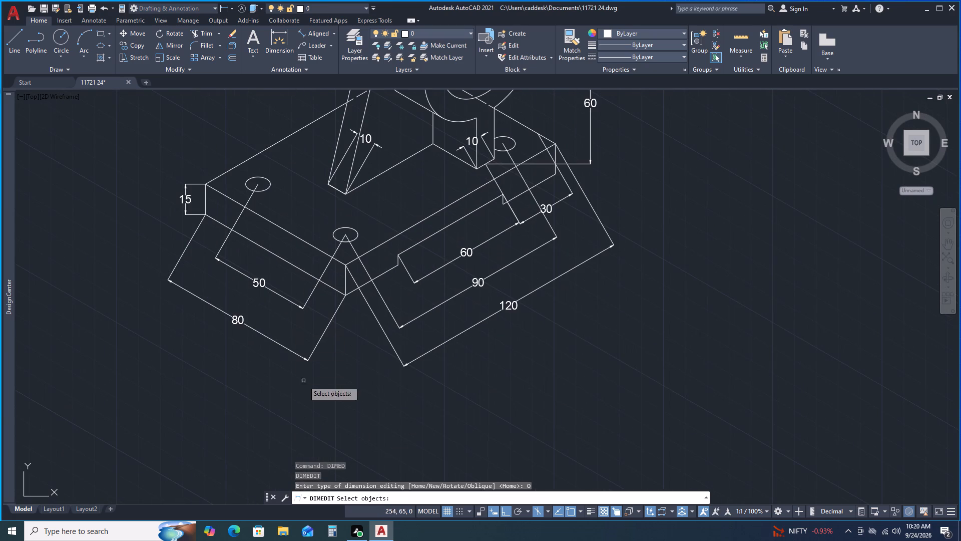
click(236, 321)
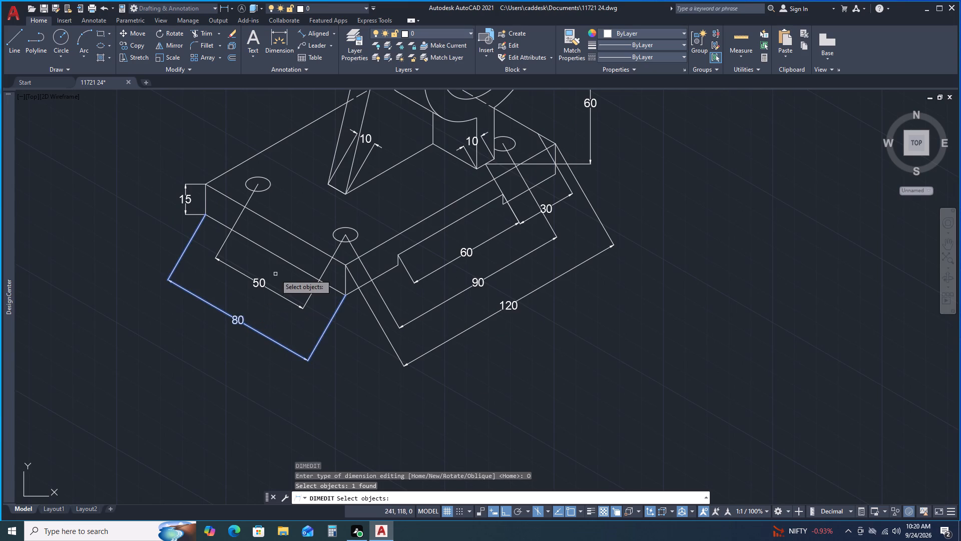
click(261, 286)
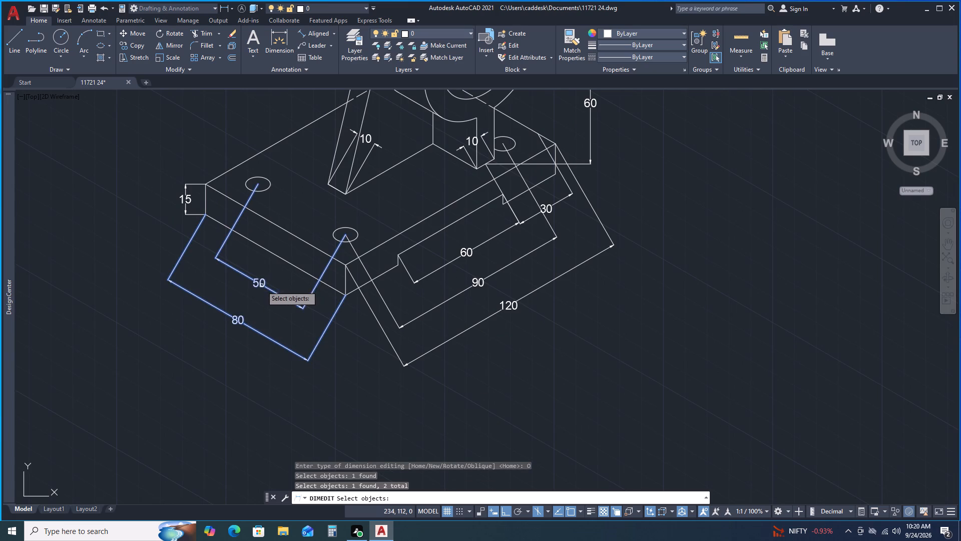
click(461, 255)
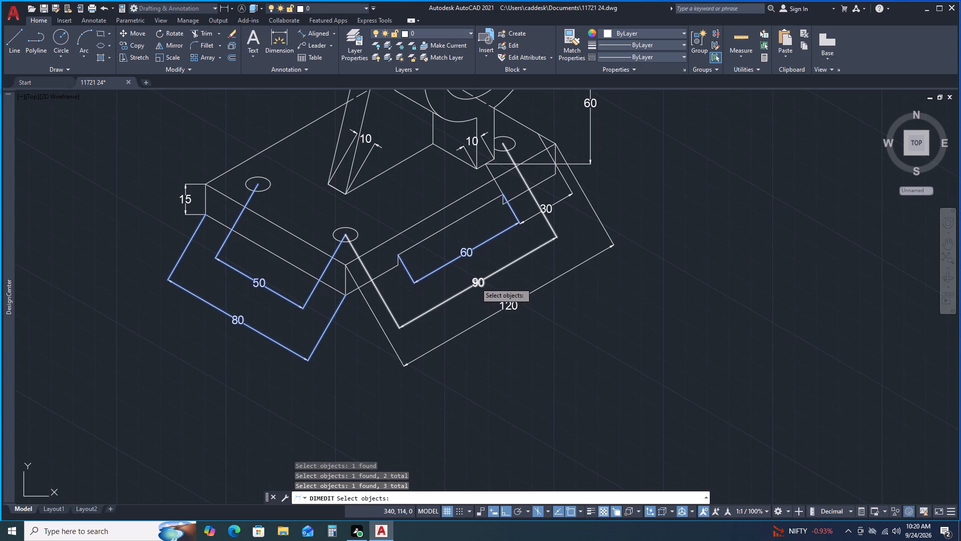
click(475, 283)
click(508, 307)
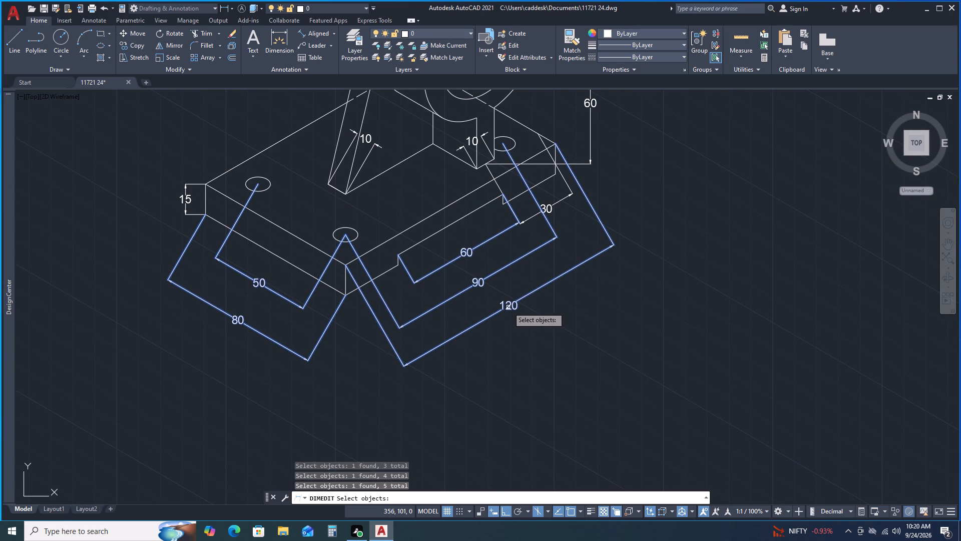
right_click(536, 280)
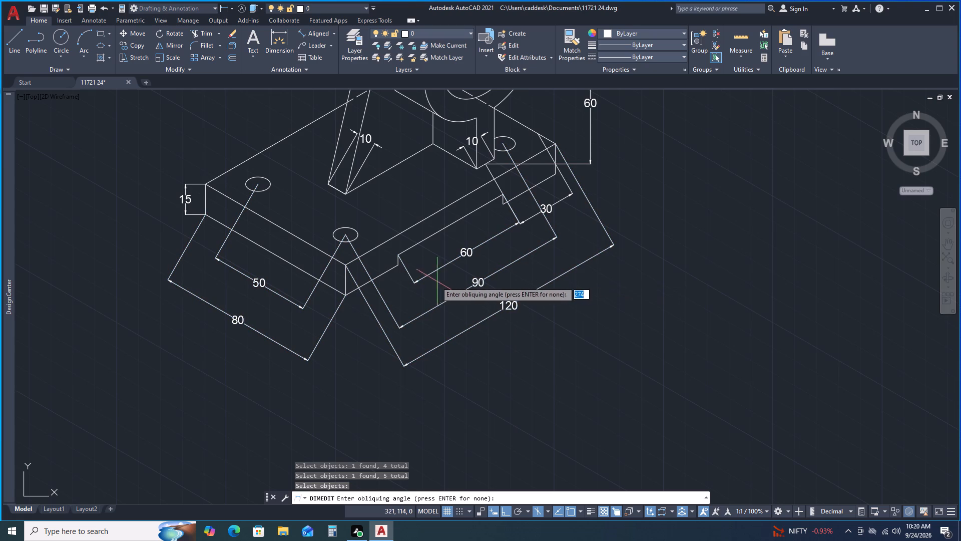
click(346, 296)
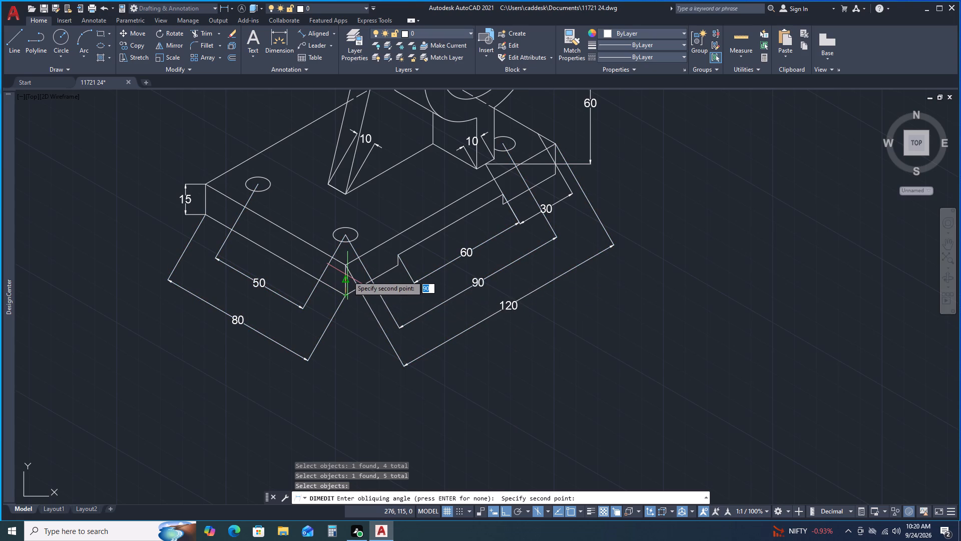
click(343, 278)
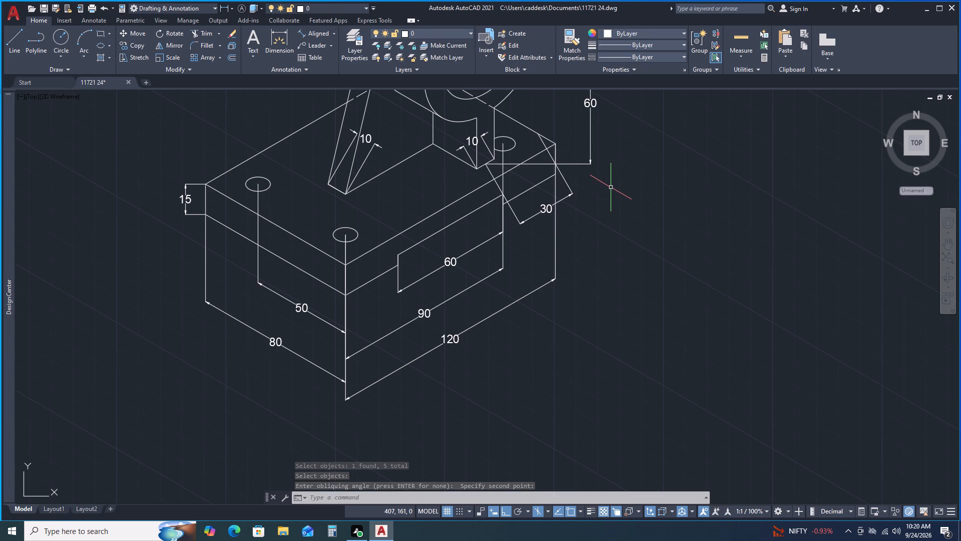
Oblique the base's 15 thickness dimension so its extension lines follow the direction of the 80 mm top edge.
key(space)
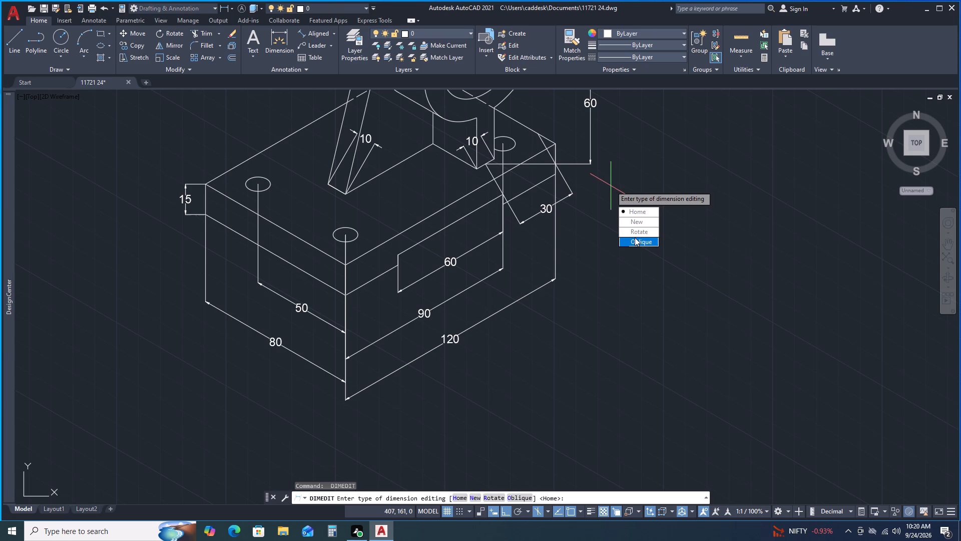
click(626, 243)
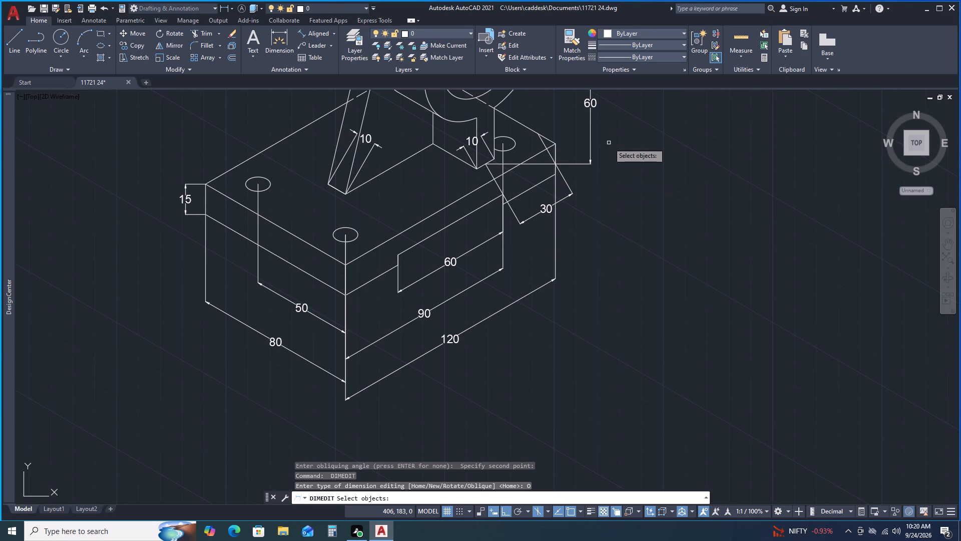
middle_drag(626, 155, 626, 161)
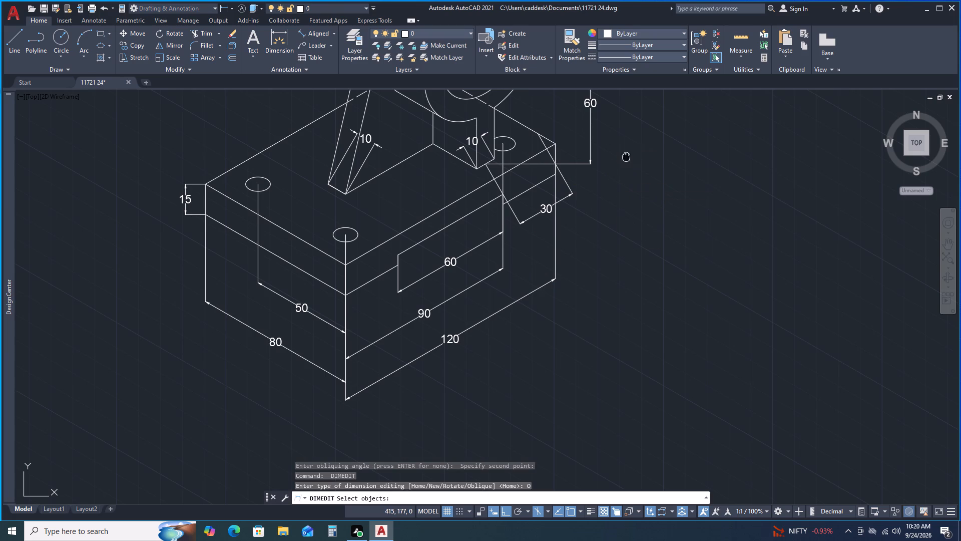
middle_drag(626, 161, 602, 359)
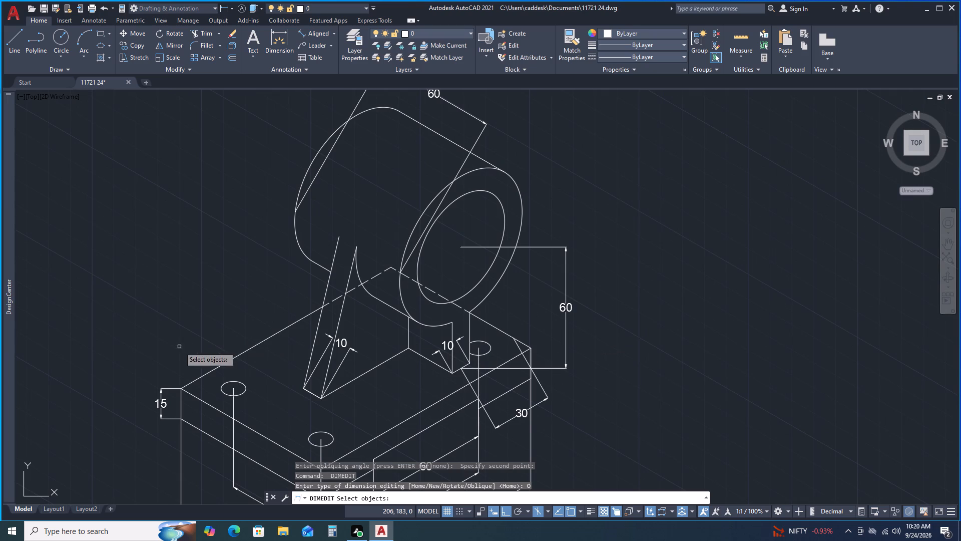
middle_drag(184, 326, 233, 160)
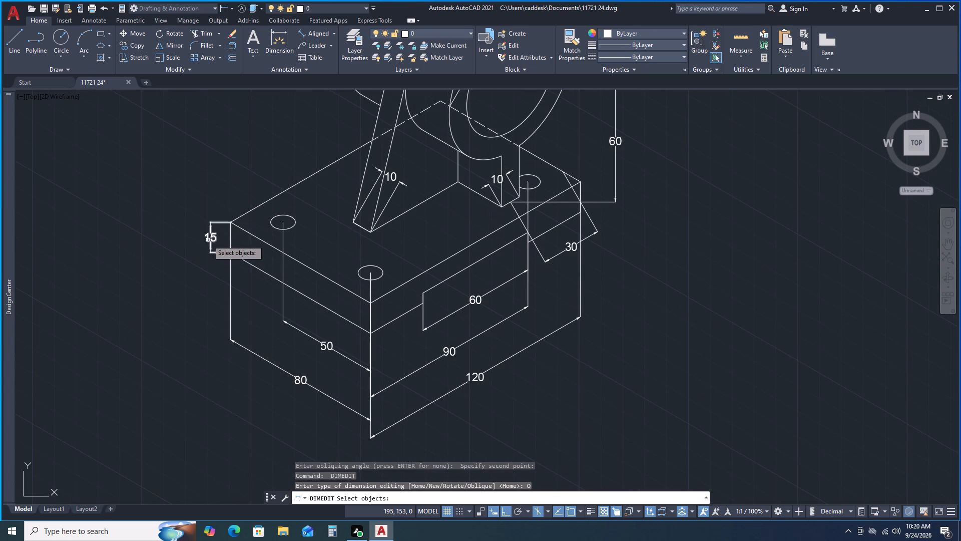
click(208, 240)
right_click(203, 174)
click(230, 225)
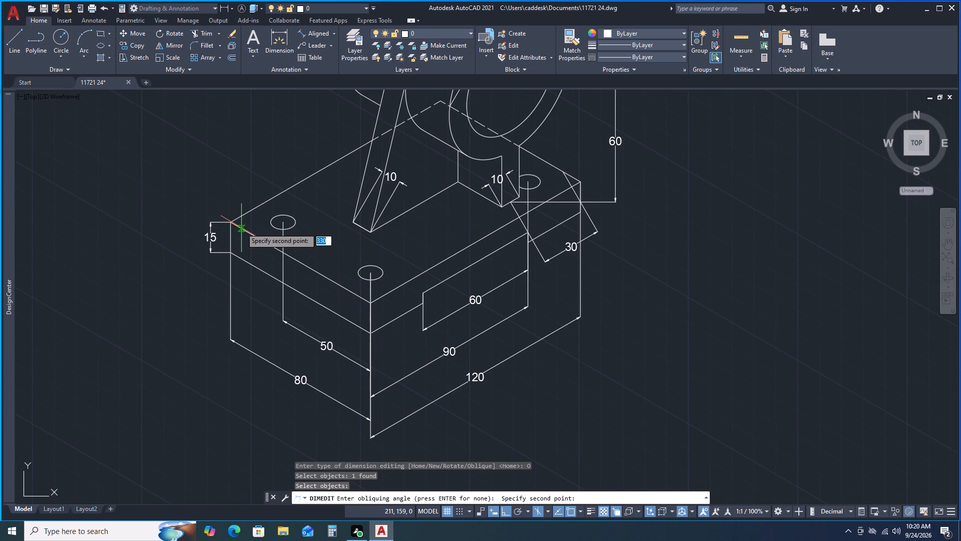
click(241, 228)
Oblique the rib's thickness dimension so its extension lines follow the rib's sloping edge.
key(space)
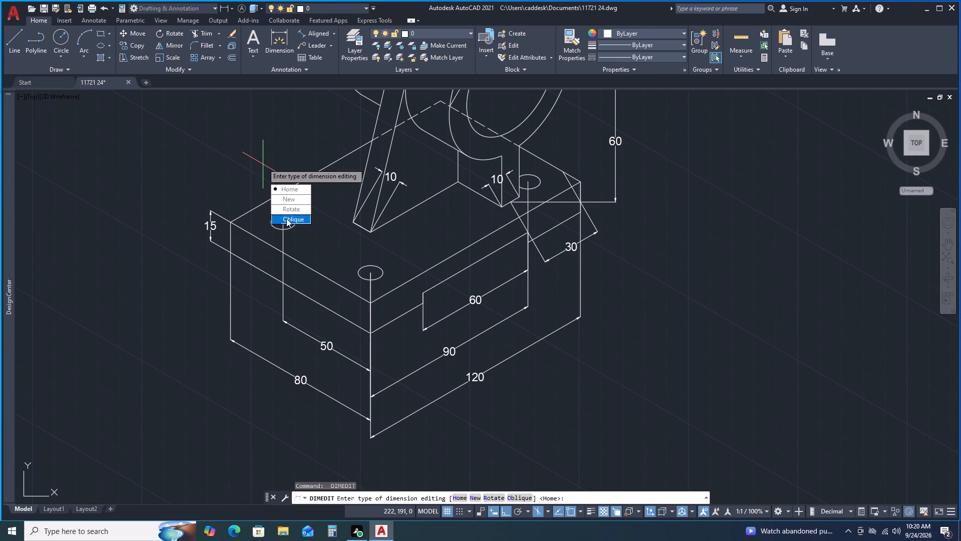
drag(286, 218, 263, 163)
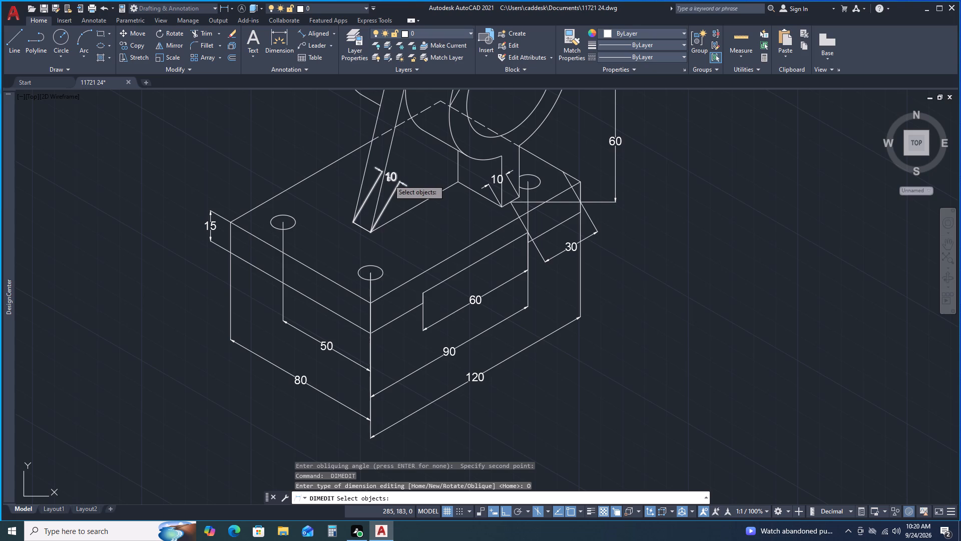
click(388, 179)
right_click(413, 157)
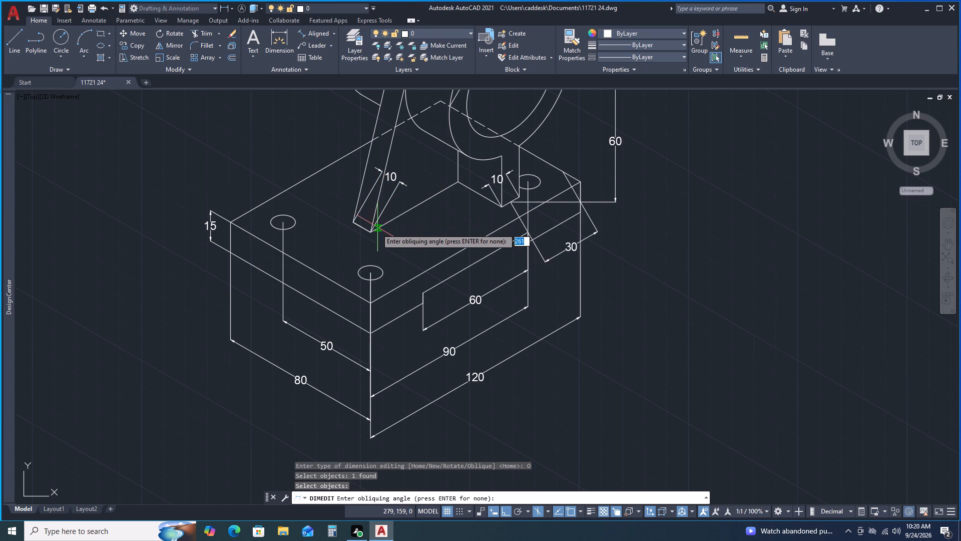
click(368, 232)
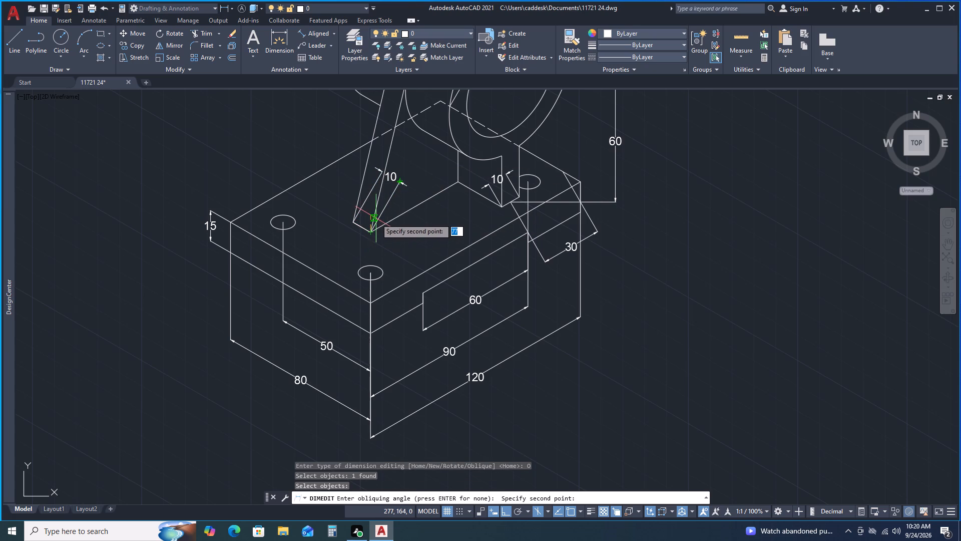
click(376, 212)
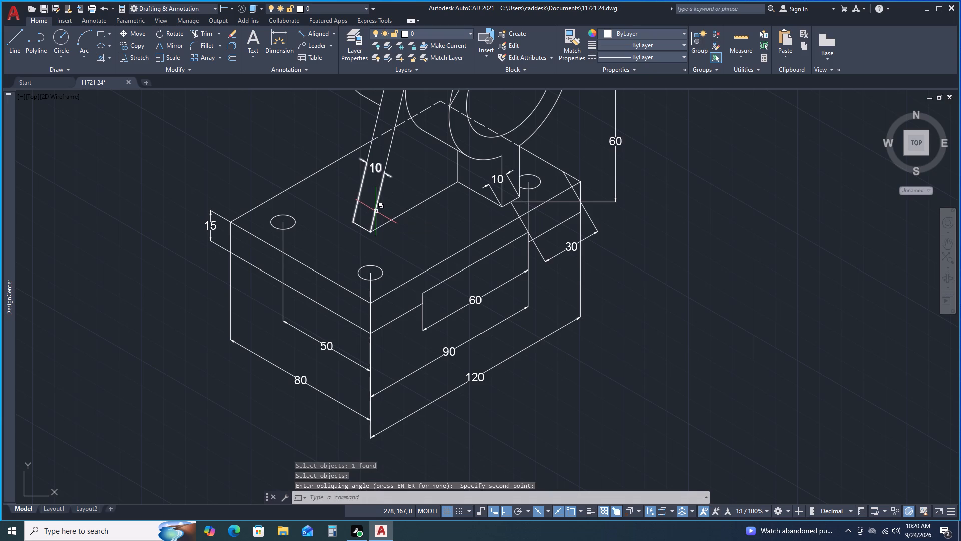
Oblique the stem's 10 thickness dimension so its extension lines follow the stem's vertical edge.
key(space)
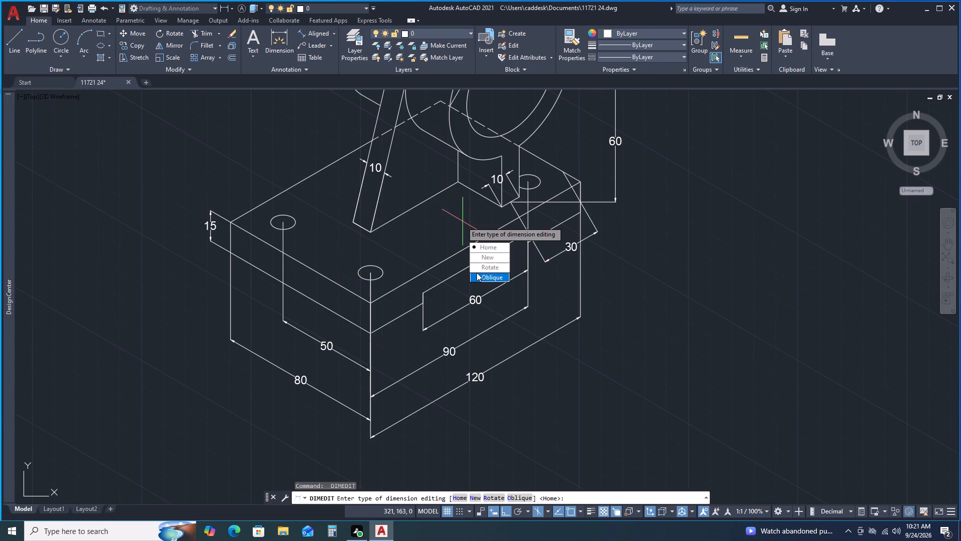
click(476, 273)
click(493, 177)
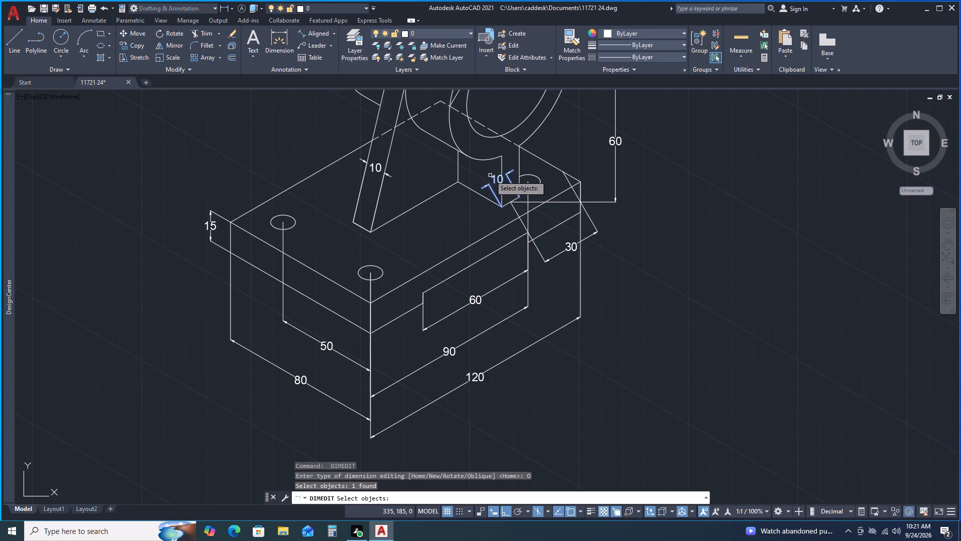
right_click(490, 175)
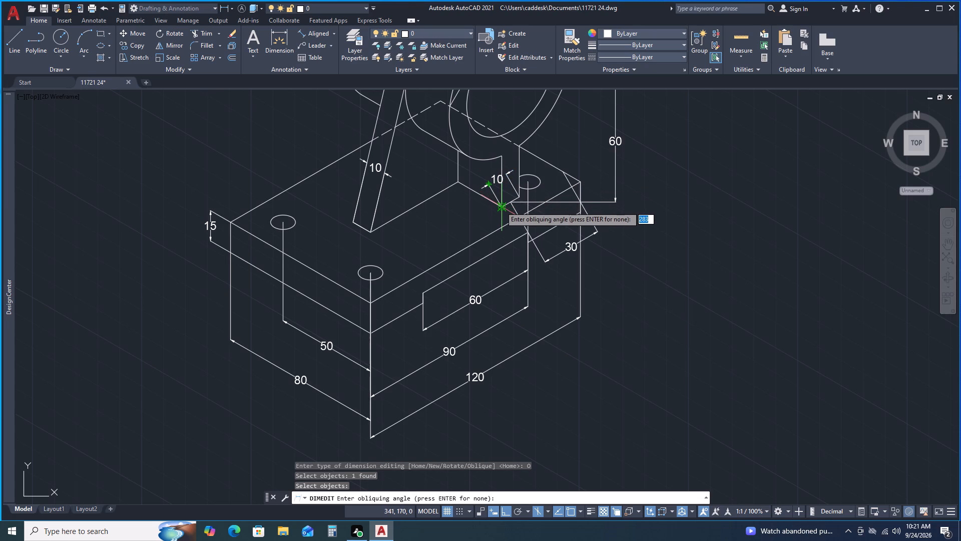
click(501, 206)
click(502, 193)
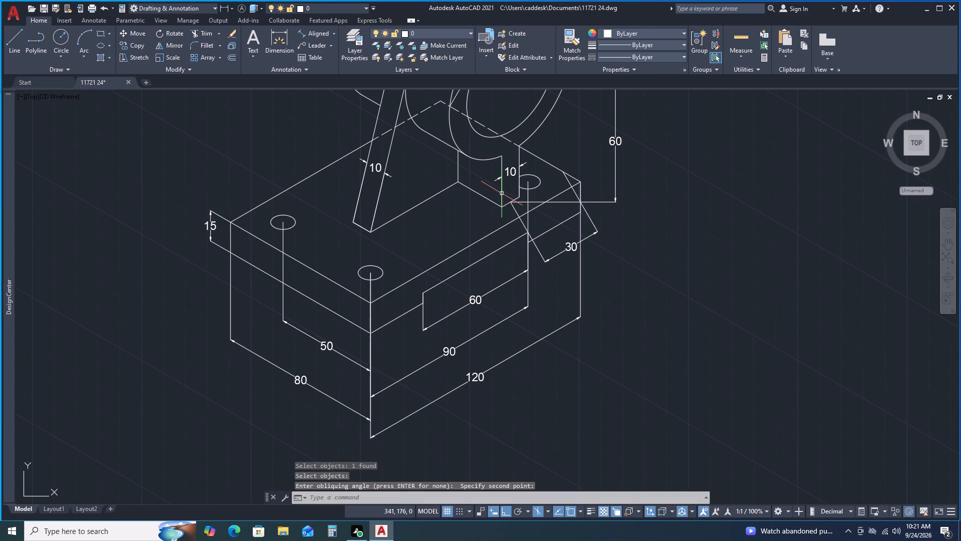
Oblique the 30 dimension beside the base's corner so its extension lines follow the direction of the 80 mm top edge.
key(space)
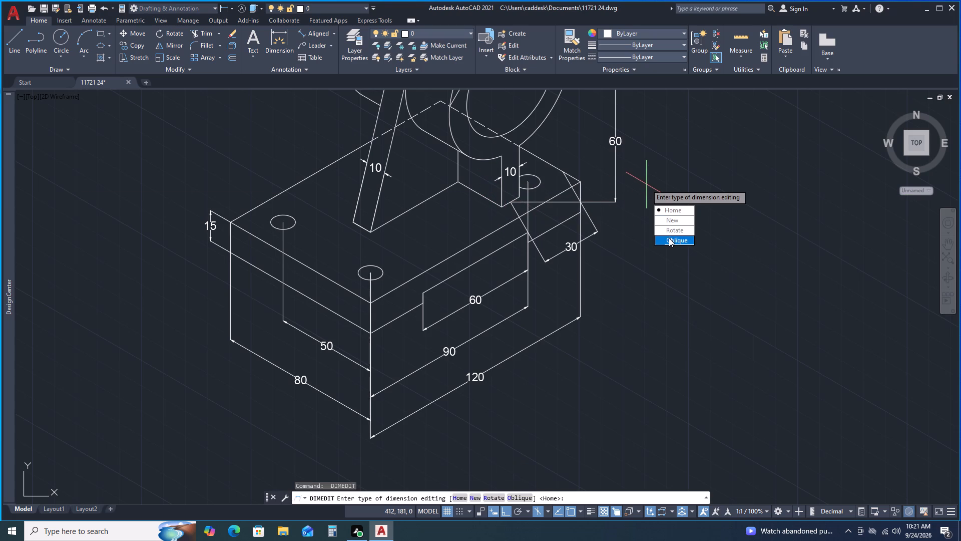
click(669, 238)
click(570, 245)
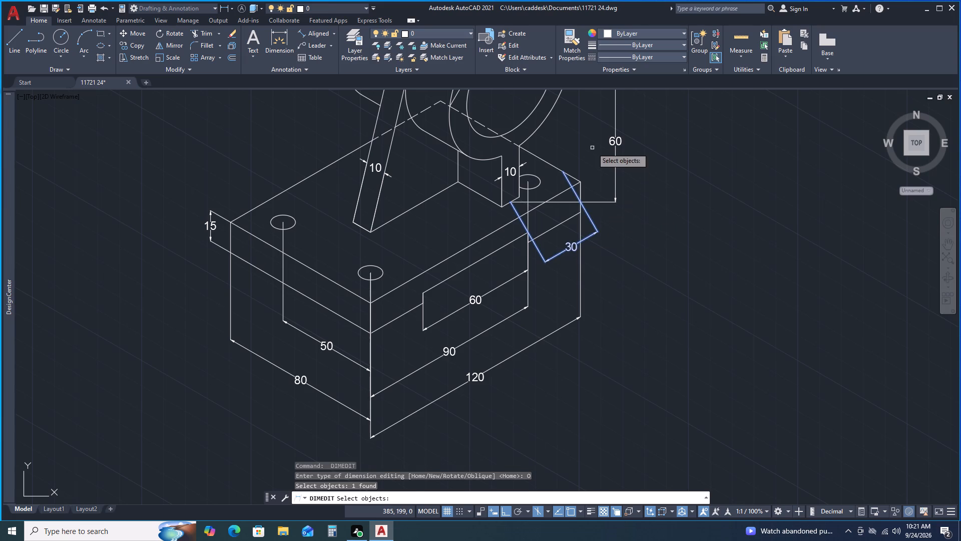
right_click(592, 148)
click(580, 181)
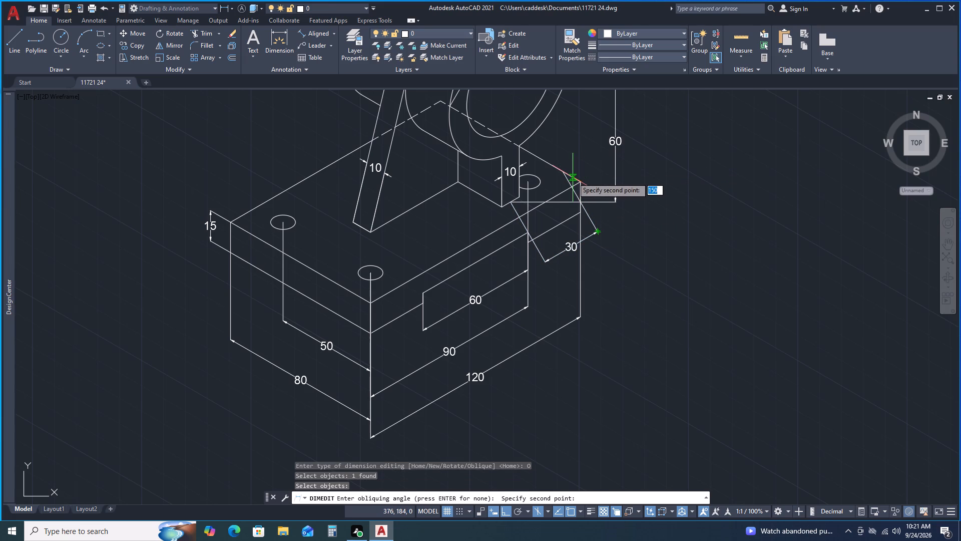
click(572, 175)
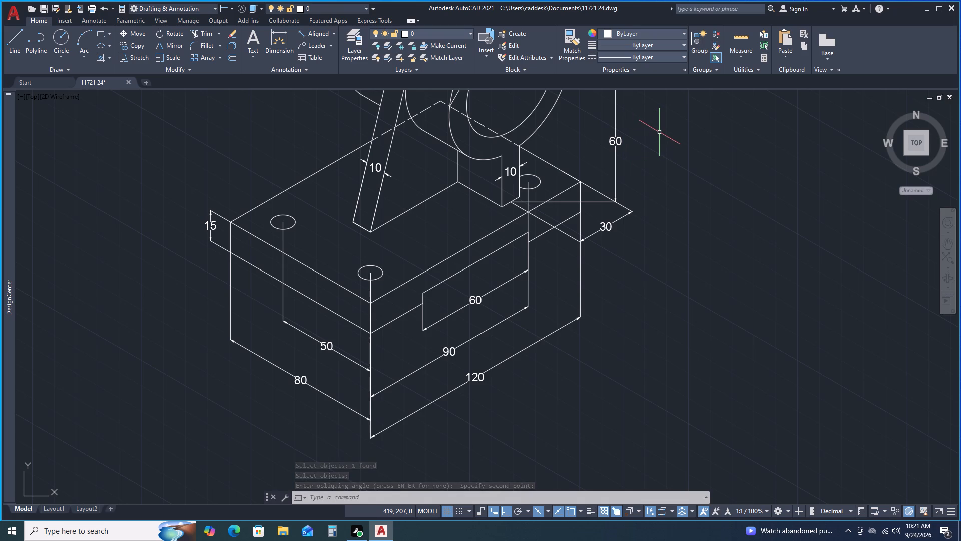
Oblique the 60 height dimension of the cylinder's centre so its extension lines follow the base's 120 mm top edge.
scroll(654, 142, down, 1)
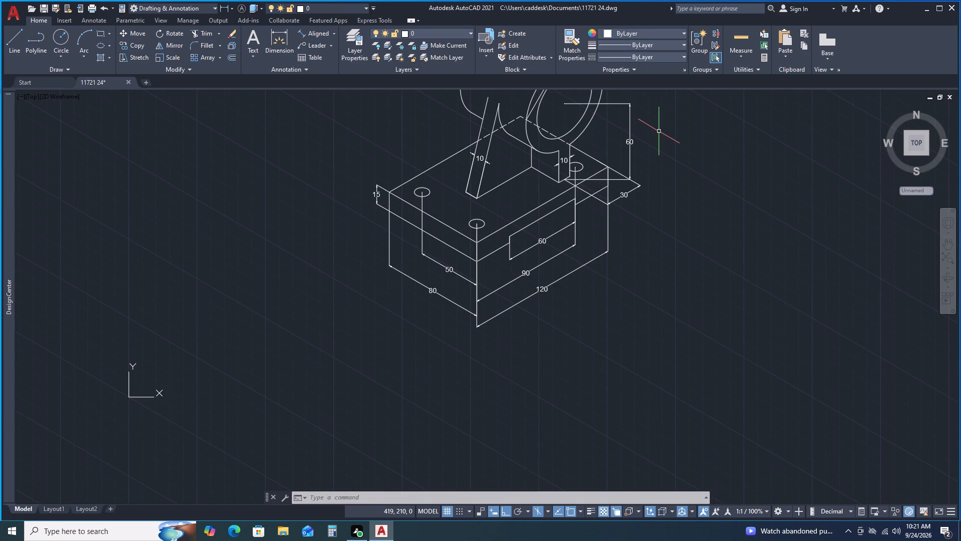
middle_drag(668, 131, 628, 239)
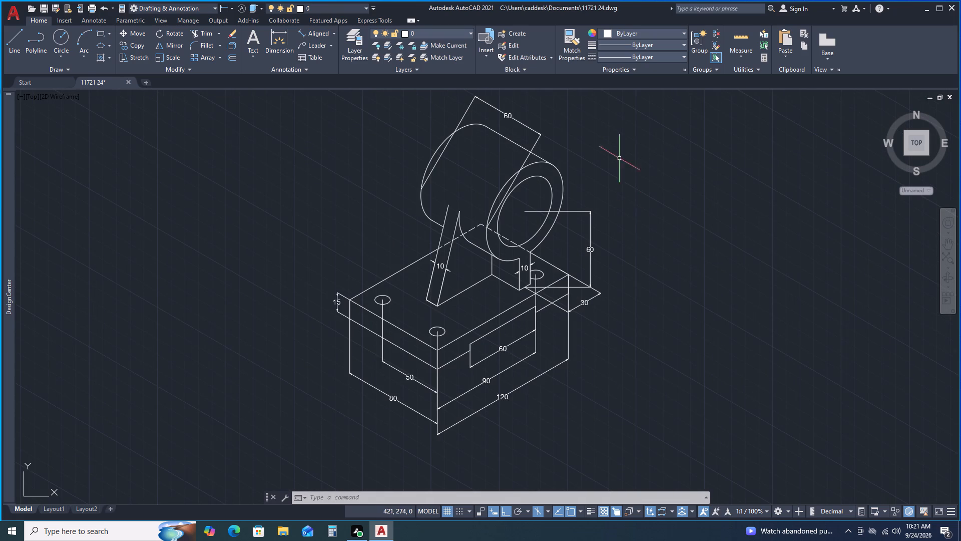
key(space)
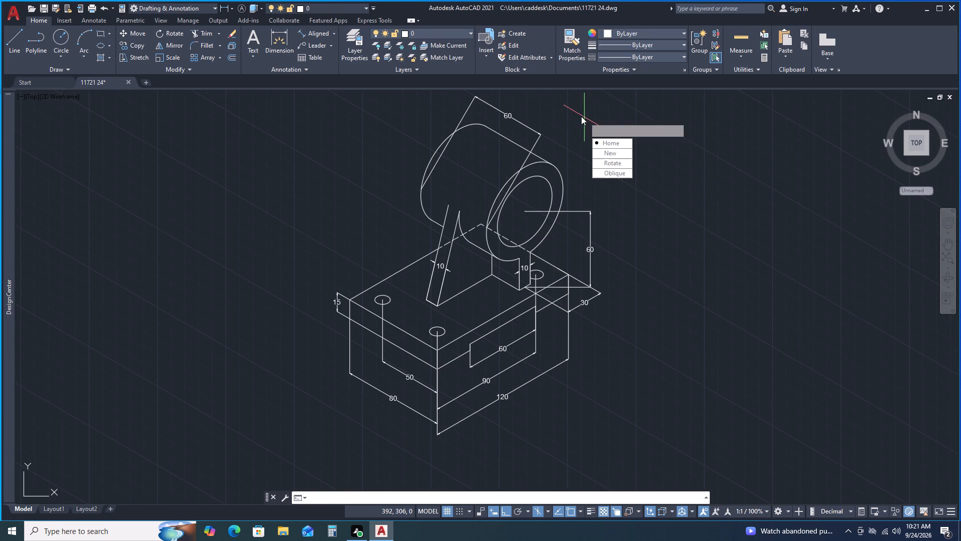
click(601, 173)
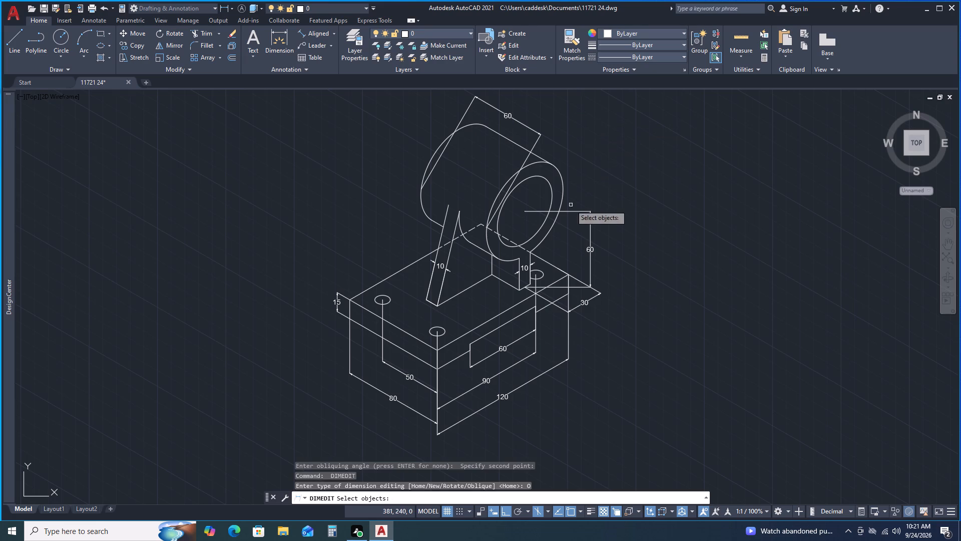
click(590, 251)
right_click(620, 222)
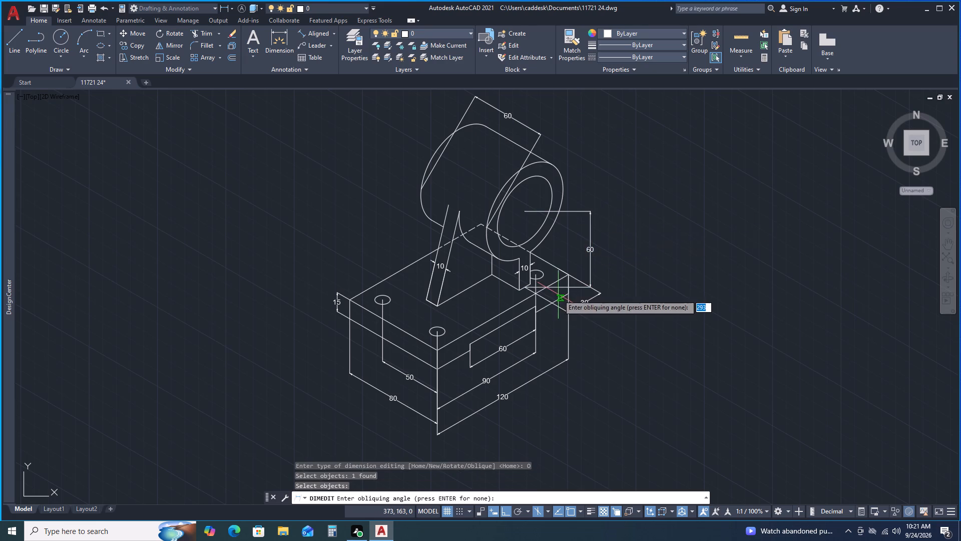
click(569, 276)
click(560, 278)
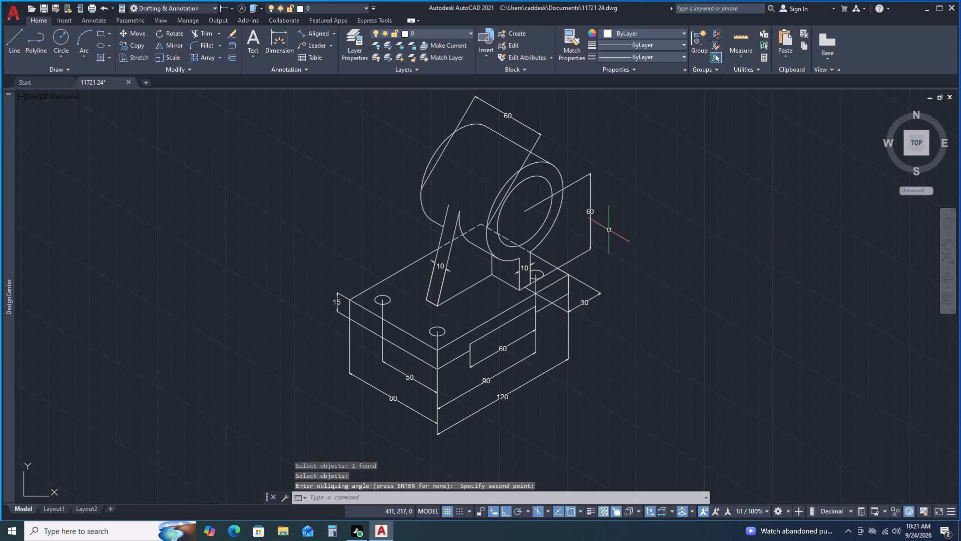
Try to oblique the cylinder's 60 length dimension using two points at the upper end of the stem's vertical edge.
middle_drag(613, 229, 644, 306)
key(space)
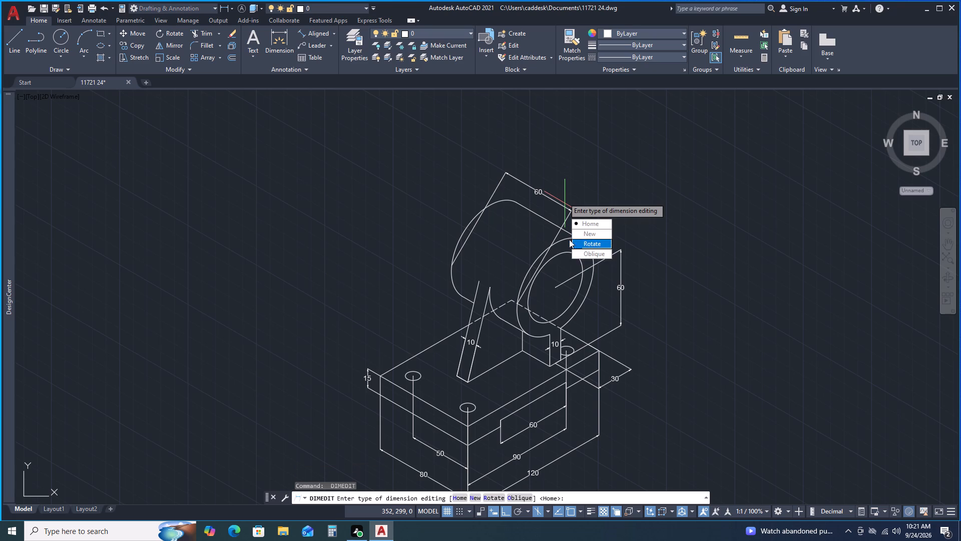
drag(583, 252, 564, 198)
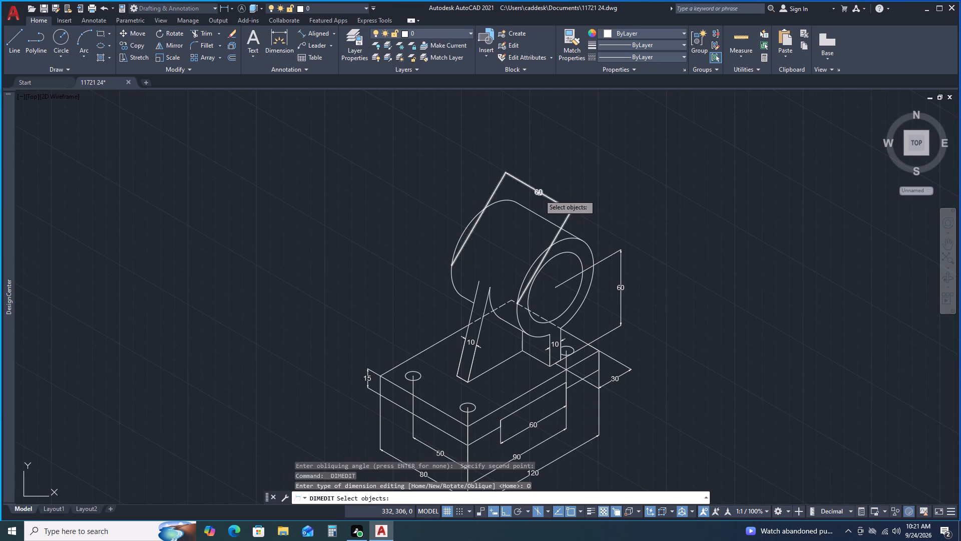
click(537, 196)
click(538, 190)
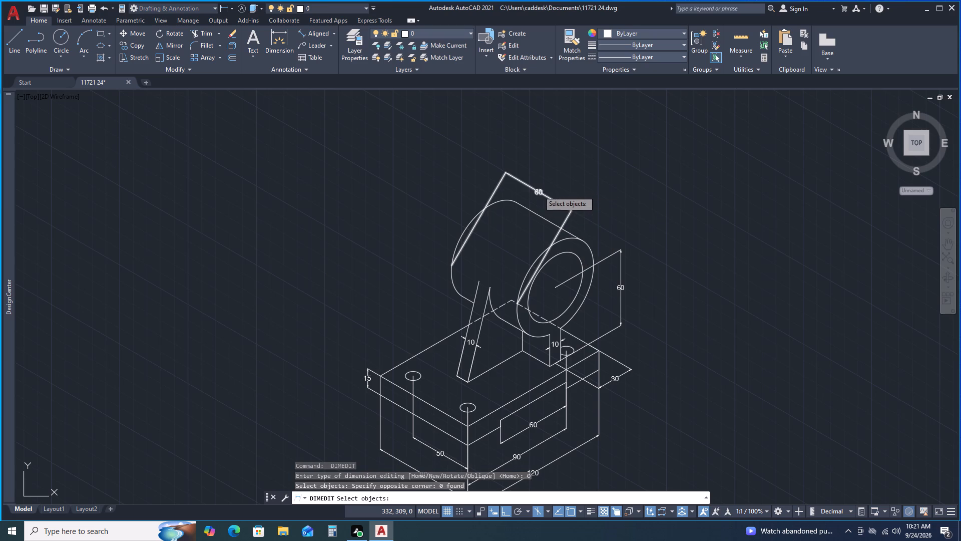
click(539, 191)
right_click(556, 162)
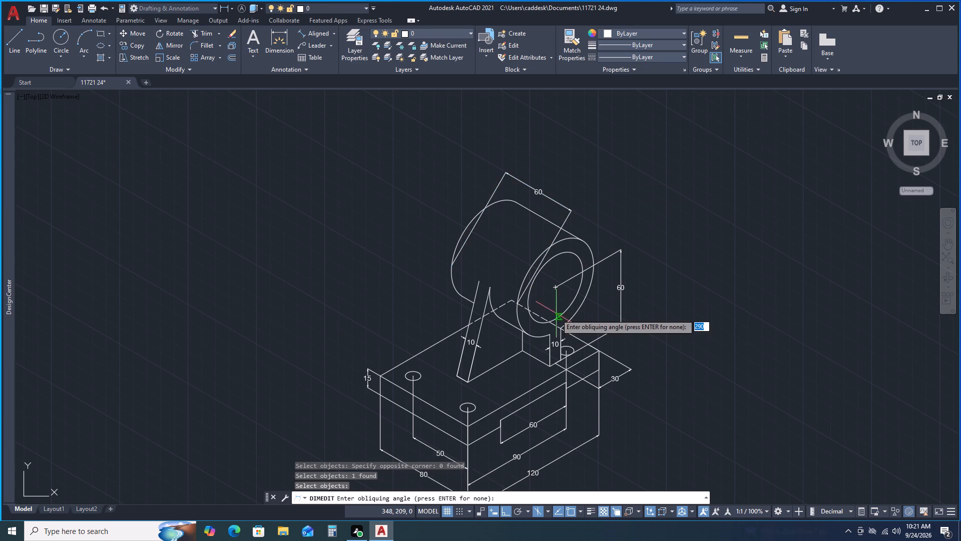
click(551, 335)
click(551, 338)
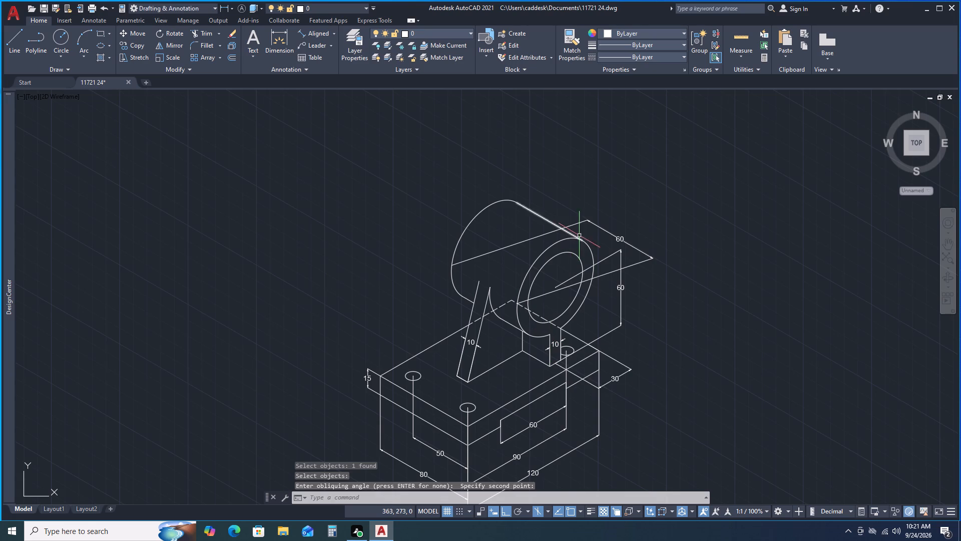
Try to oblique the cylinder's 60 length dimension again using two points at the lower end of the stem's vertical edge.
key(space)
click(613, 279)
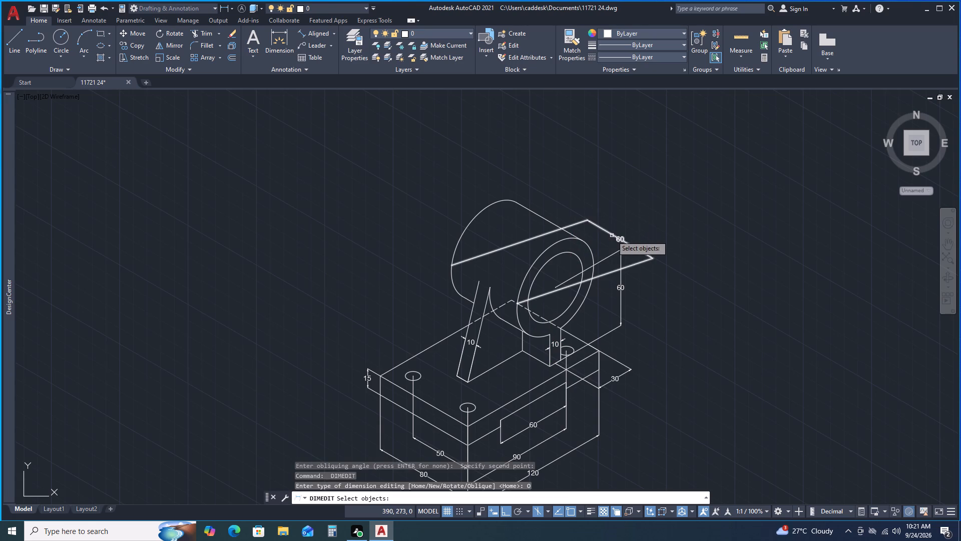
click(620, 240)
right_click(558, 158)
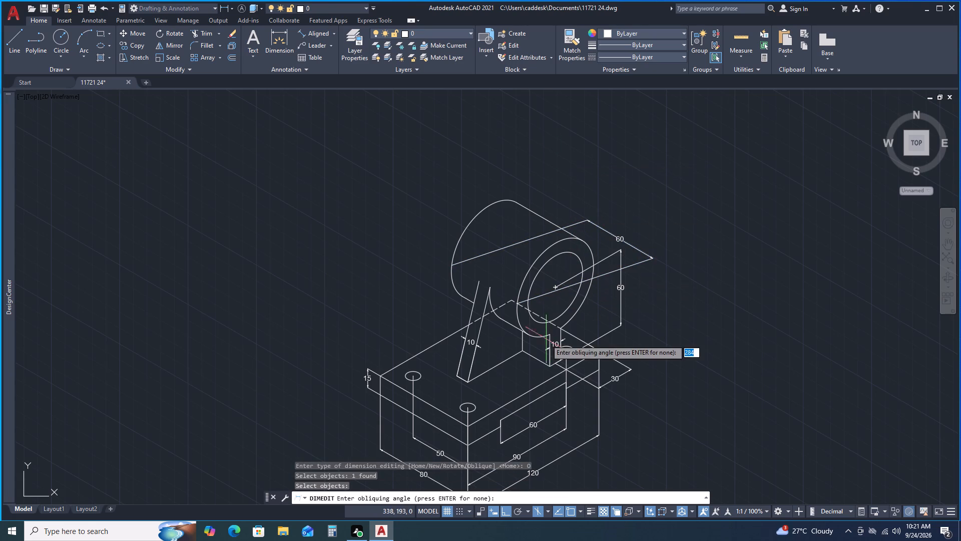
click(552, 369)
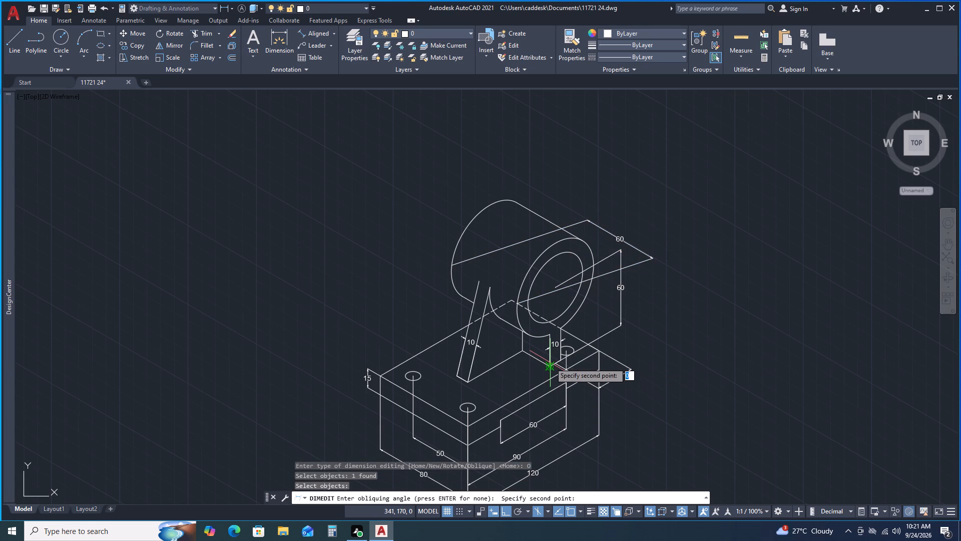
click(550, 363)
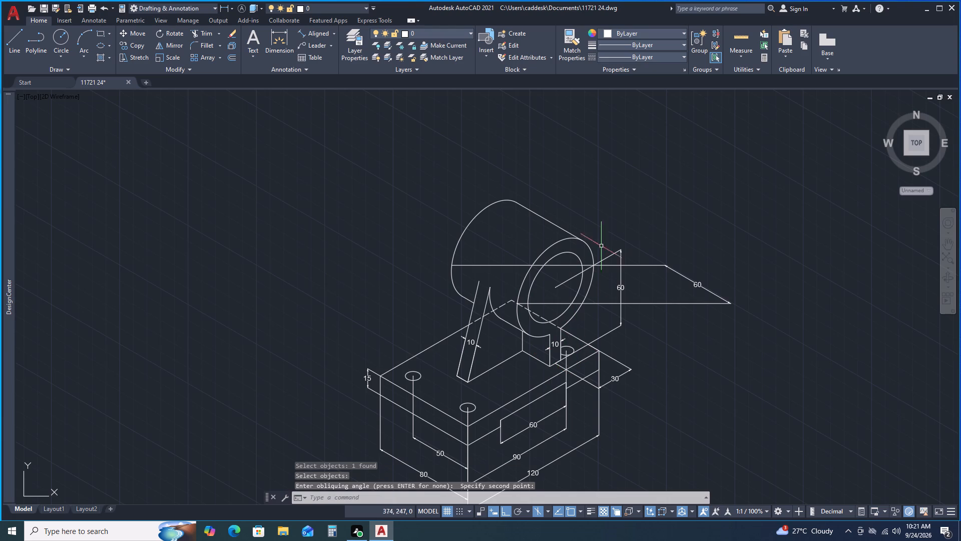
Oblique the cylinder's 60 length dimension so its extension lines run vertically, following the stem's rear vertical edge.
key(space)
click(644, 233)
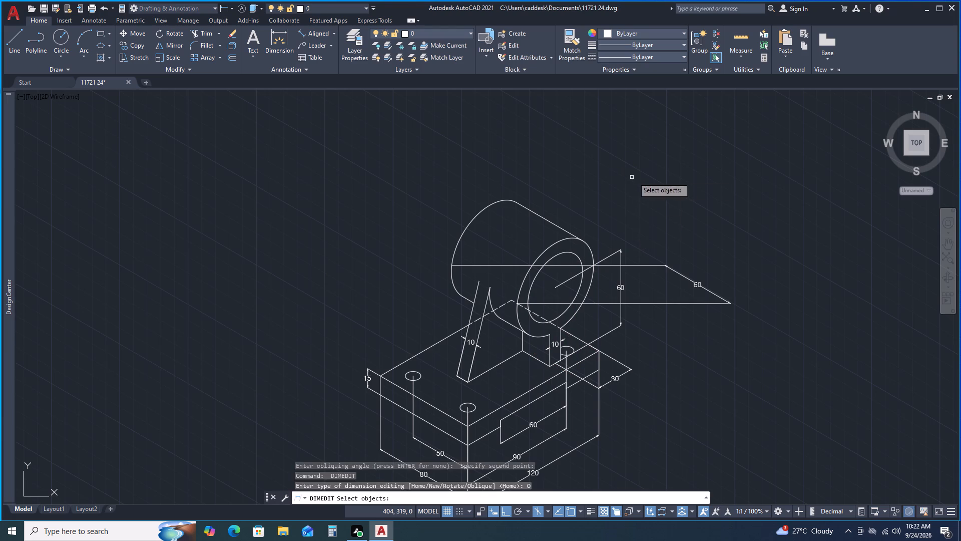
click(702, 288)
right_click(623, 175)
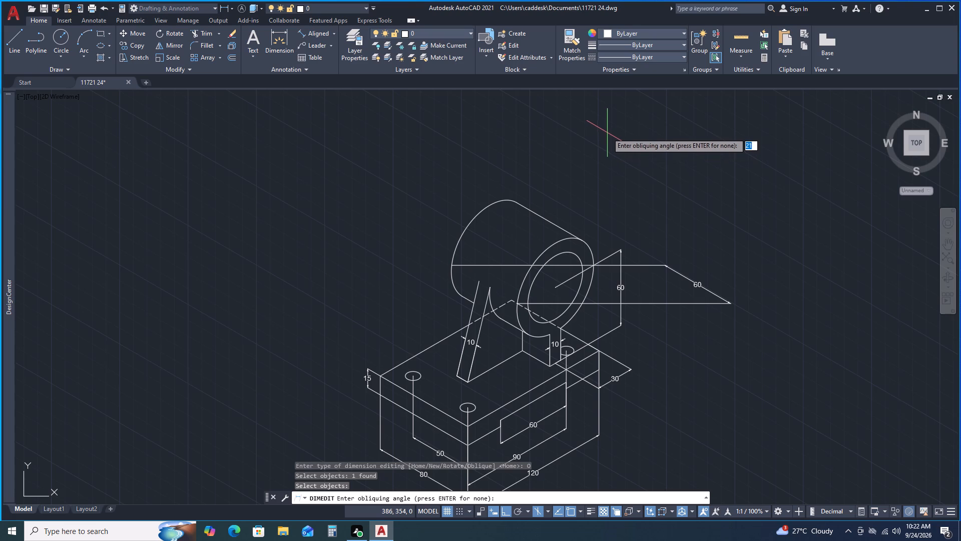
scroll(517, 341, up, 2)
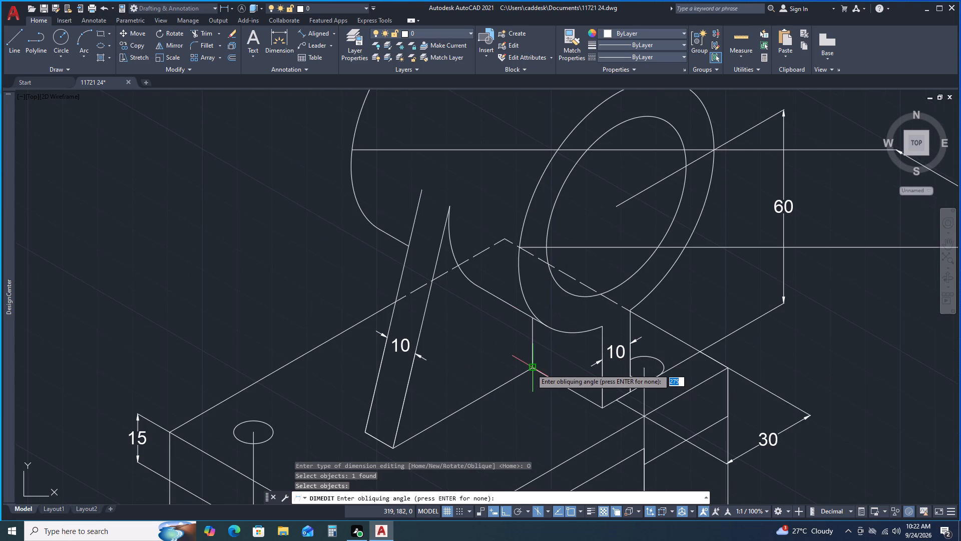
click(531, 369)
click(532, 346)
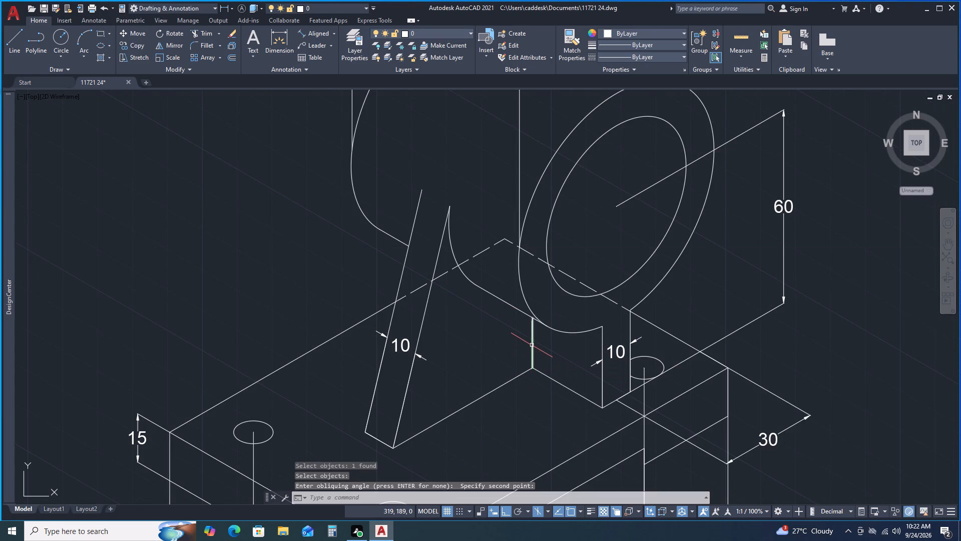
Review the obliqued dimensions across the cylinder, stem, rib and base.
scroll(525, 335, down, 1)
scroll(485, 115, up, 1)
scroll(485, 115, down, 1)
scroll(628, 141, down, 1)
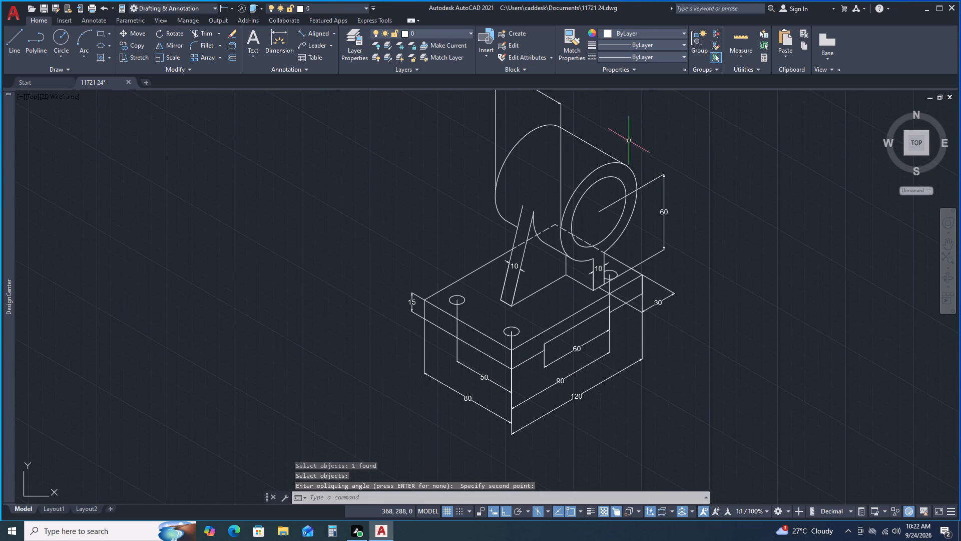
middle_drag(706, 125, 718, 208)
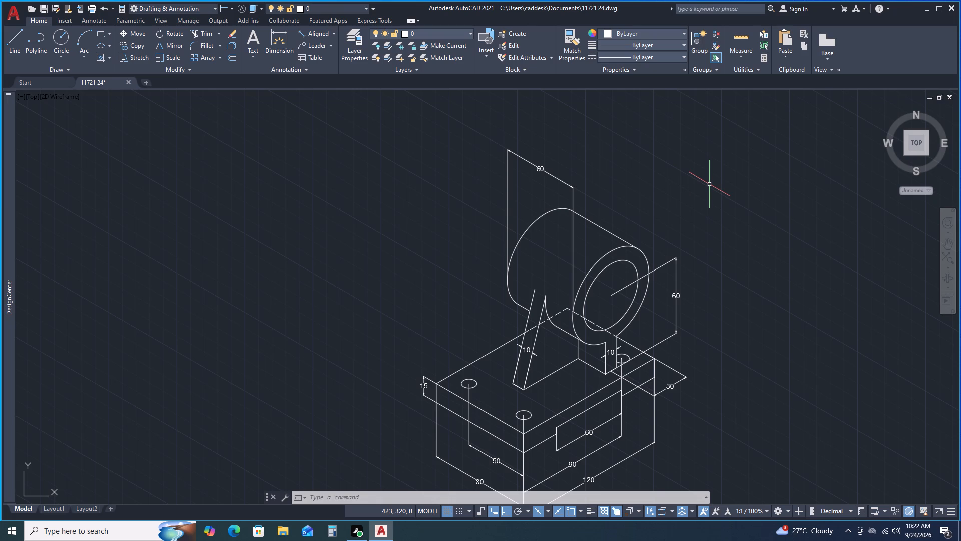
middle_drag(620, 259, 576, 104)
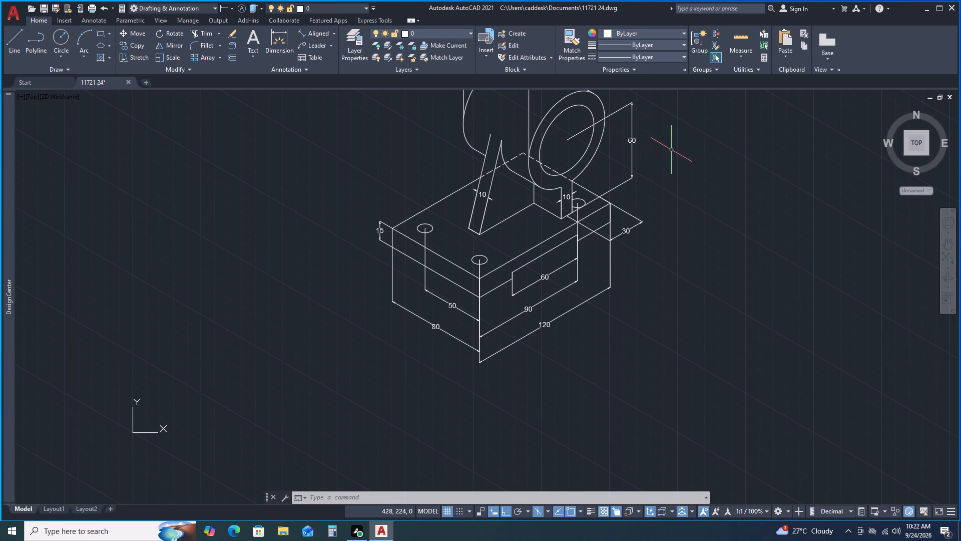
middle_drag(689, 176, 689, 205)
middle_drag(679, 198, 634, 295)
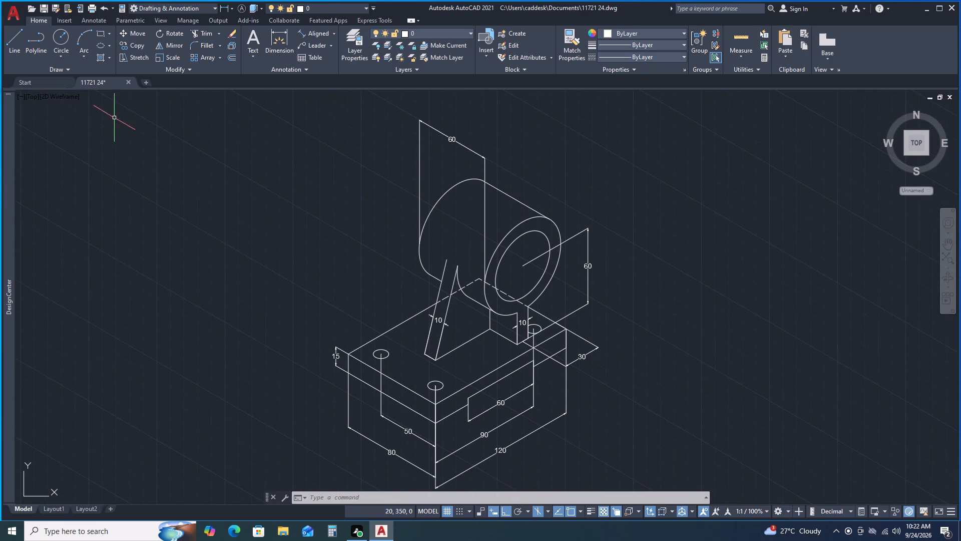
Draw a line at 30° through the centre of the cylinder's front face, extending past the outer ellipse at both ends.
click(13, 43)
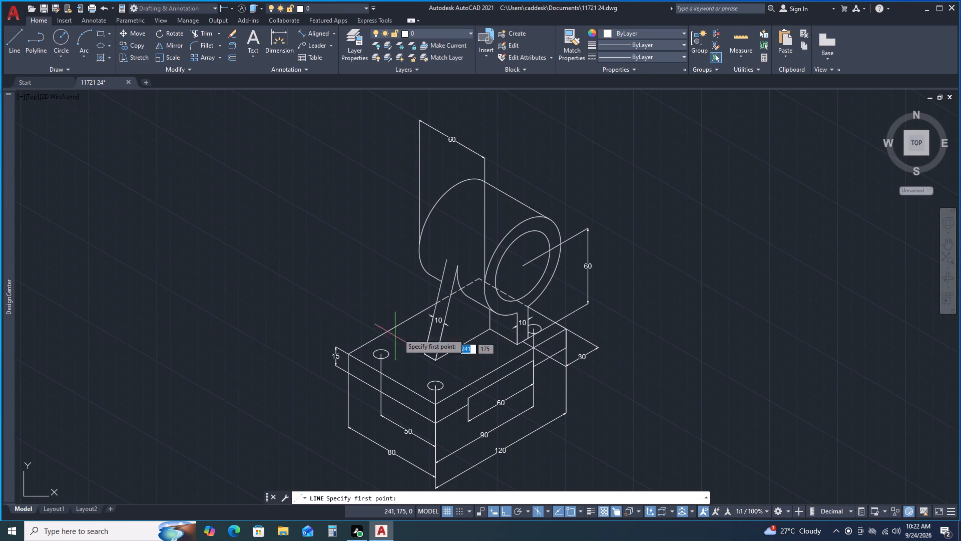
scroll(596, 279, up, 1)
scroll(596, 279, down, 1)
scroll(535, 275, up, 1)
scroll(535, 275, down, 1)
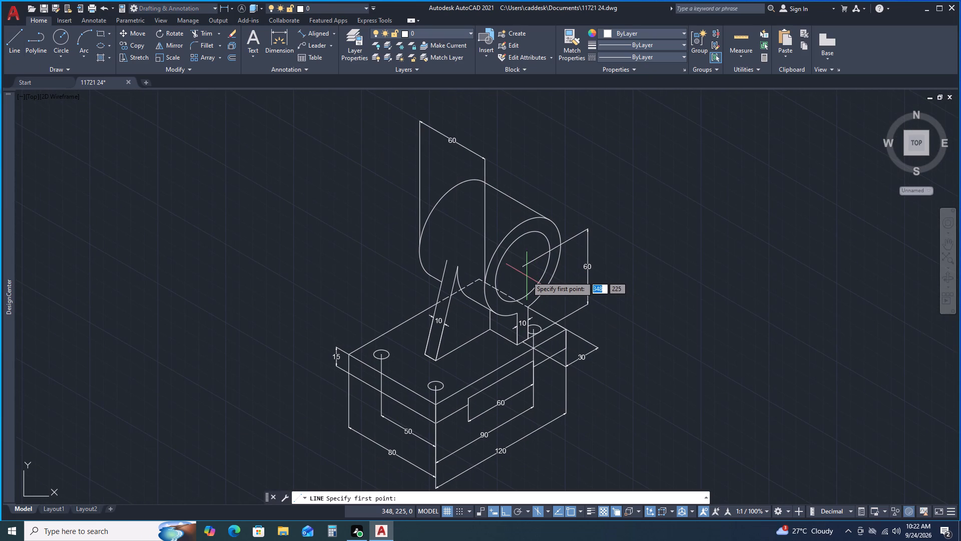
scroll(527, 276, up, 3)
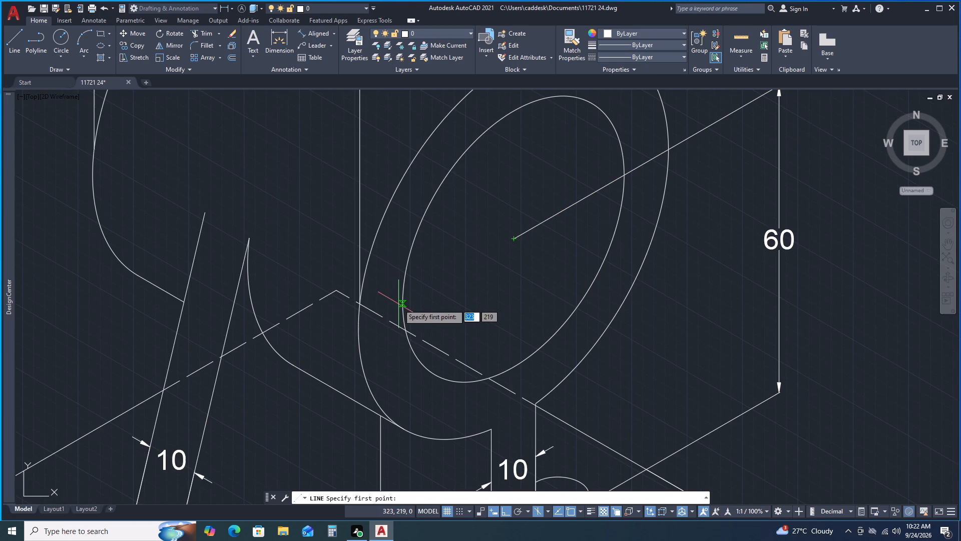
click(344, 332)
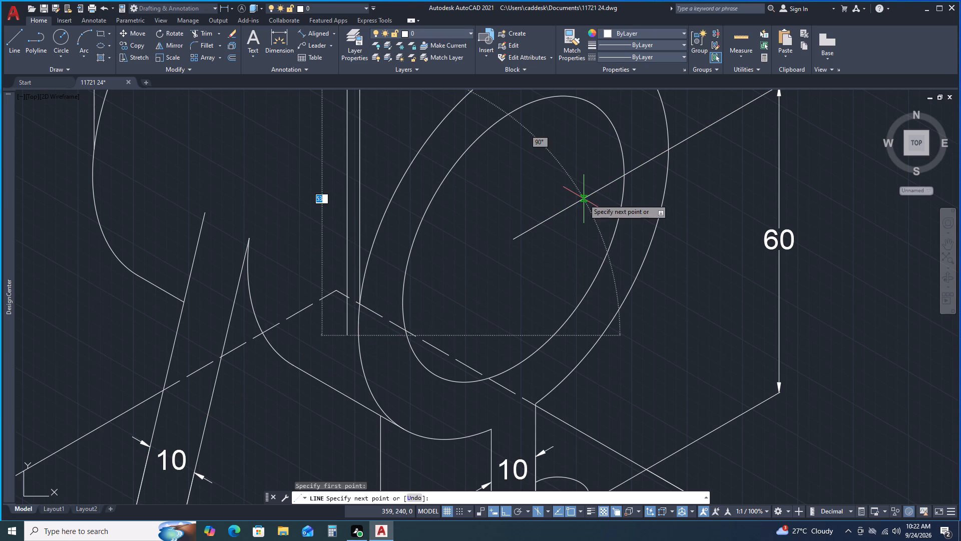
key(F5)
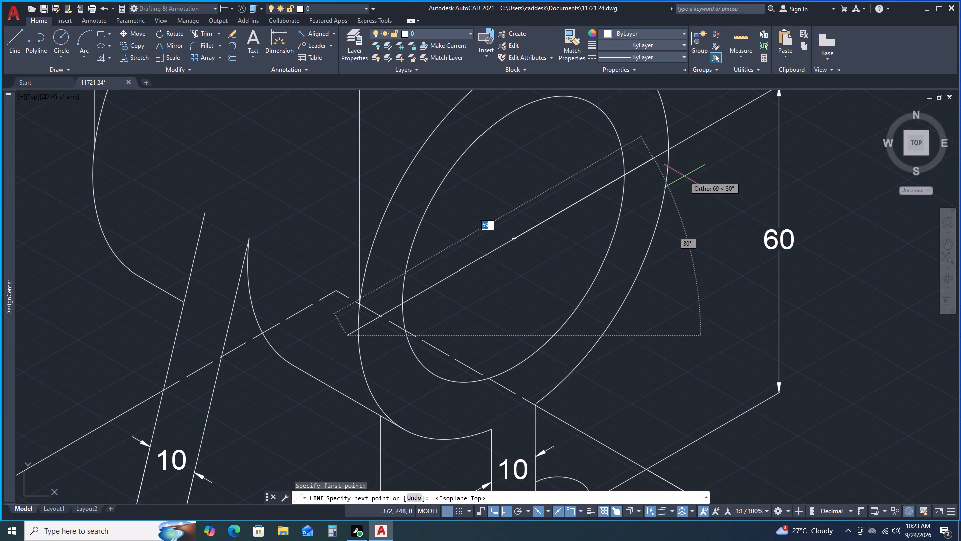
middle_drag(689, 174, 632, 290)
click(647, 262)
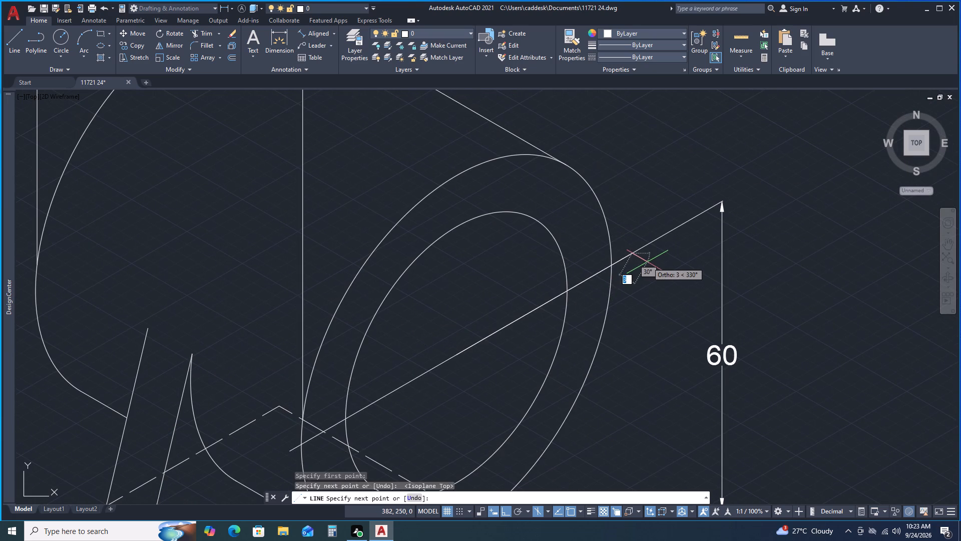
scroll(647, 262, down, 1)
key(space)
middle_drag(654, 306, 660, 285)
middle_click(660, 285)
scroll(660, 285, down, 1)
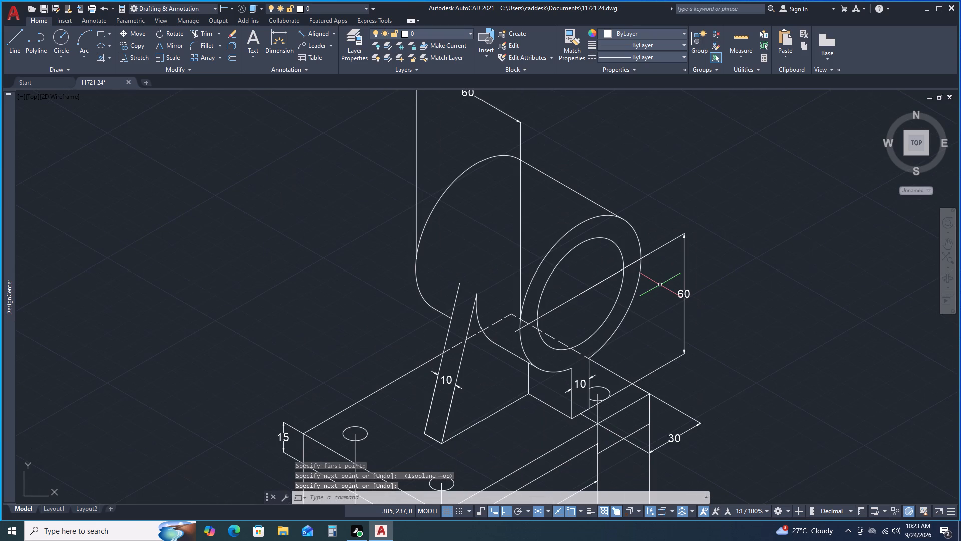
middle_click(660, 285)
Draw a vertical line about 100 mm long through the front face's centre, from above the outer ellipse down to the stem's foot.
key(space)
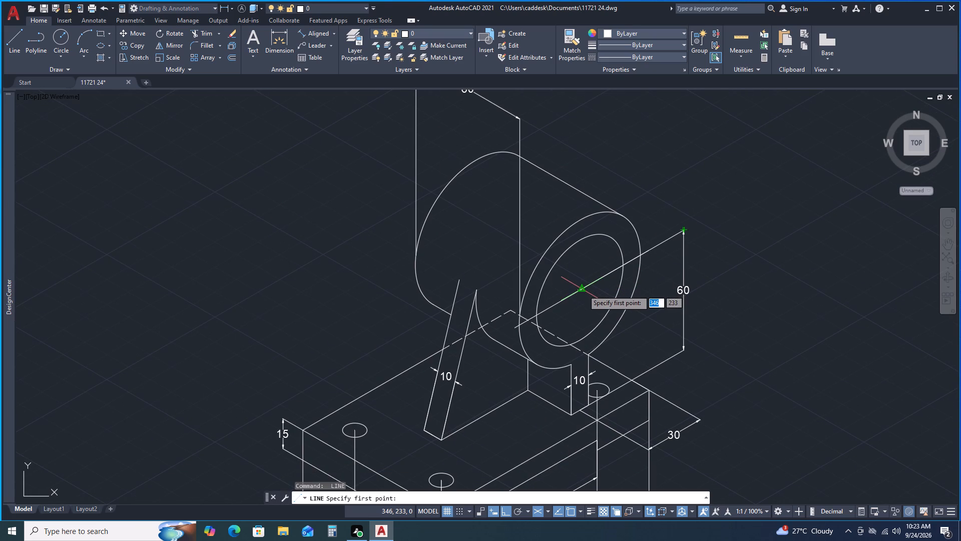
key(F5)
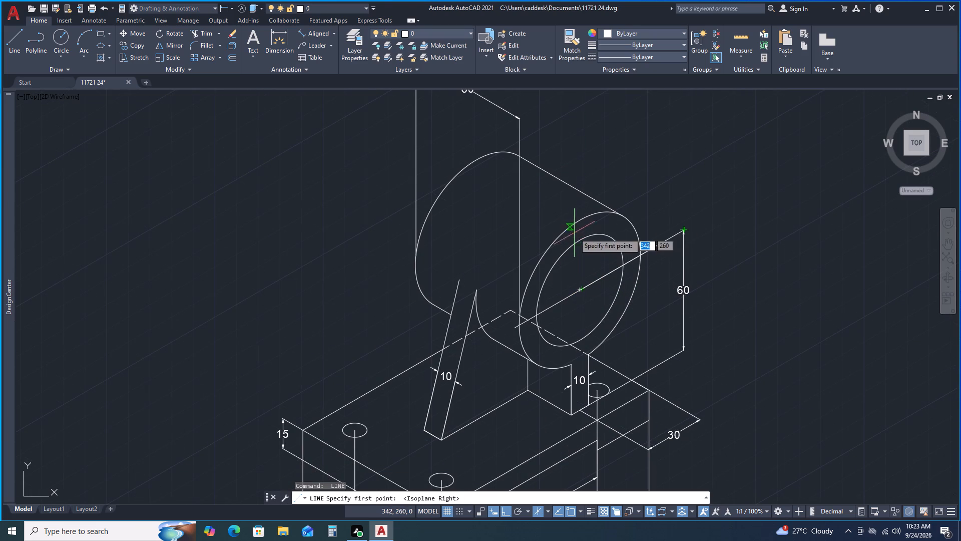
click(581, 210)
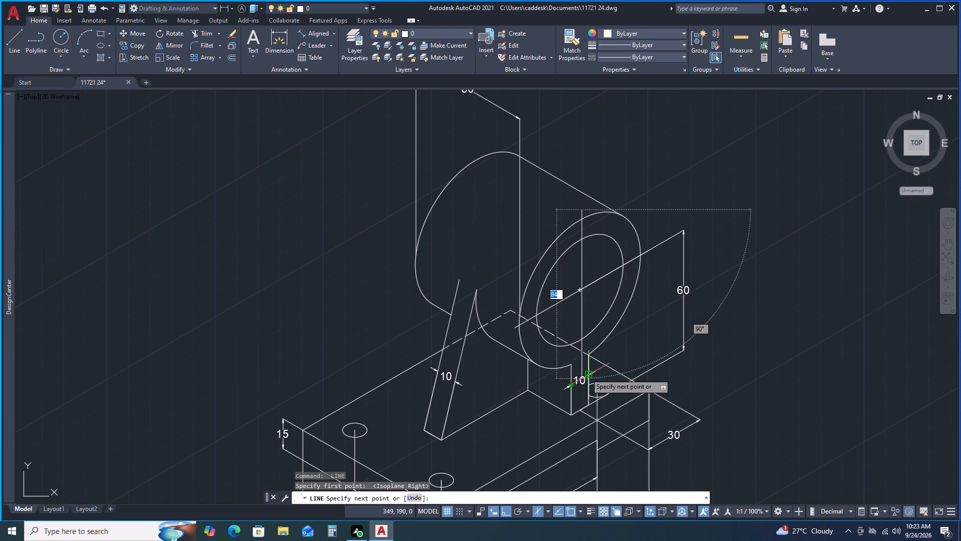
click(580, 410)
key(space)
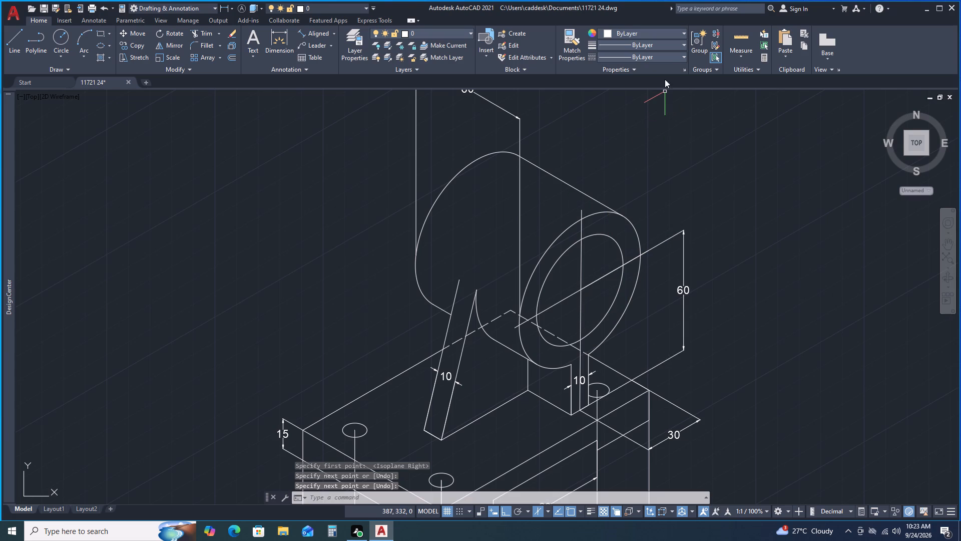
Load the CENTER linetype from acad.lin into the drawing.
click(668, 59)
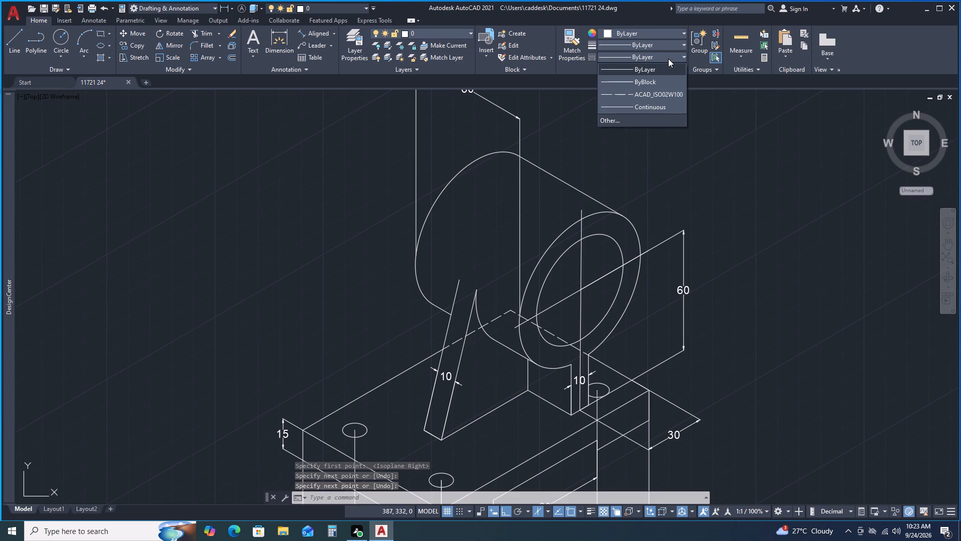
click(635, 126)
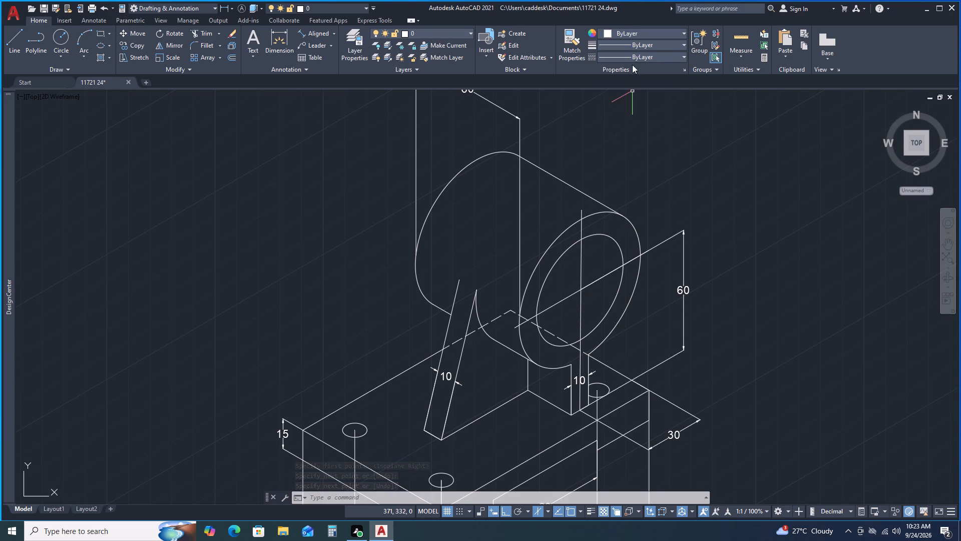
click(634, 59)
click(625, 119)
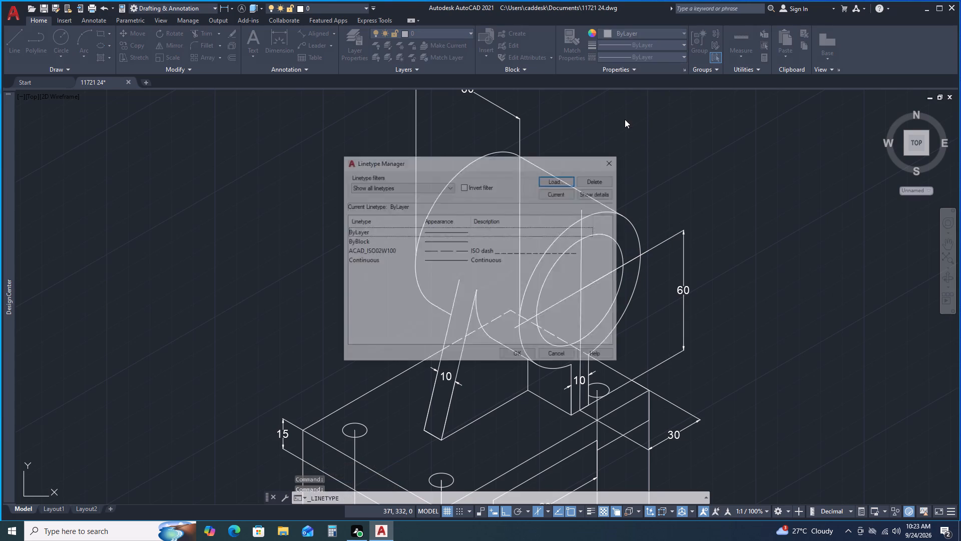
click(561, 177)
scroll(498, 238, down, 1)
scroll(497, 240, up, 1)
scroll(497, 241, down, 1)
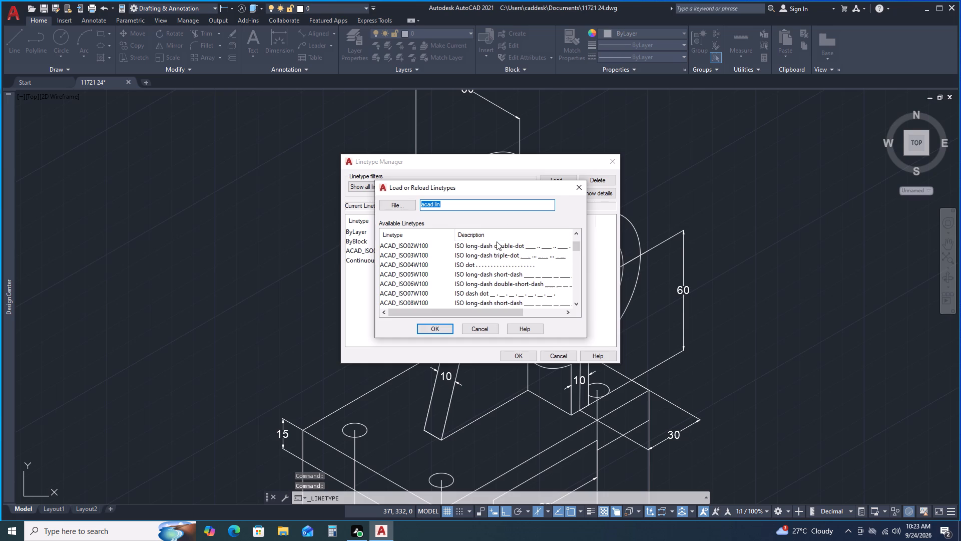
scroll(496, 242, up, 1)
scroll(496, 242, down, 3)
scroll(496, 243, up, 1)
scroll(496, 244, down, 1)
scroll(496, 244, up, 1)
scroll(496, 244, down, 1)
scroll(496, 244, up, 1)
scroll(496, 244, down, 2)
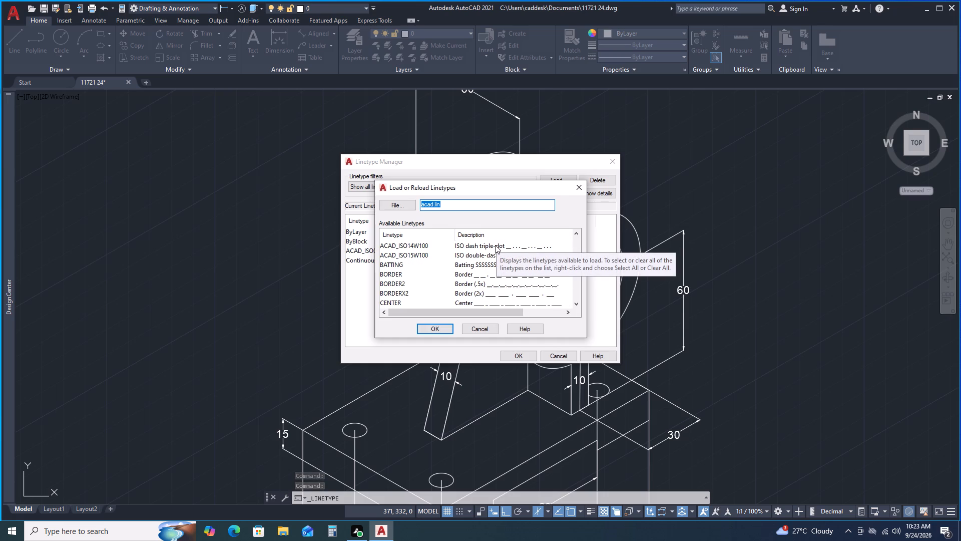
scroll(466, 269, down, 1)
click(464, 271)
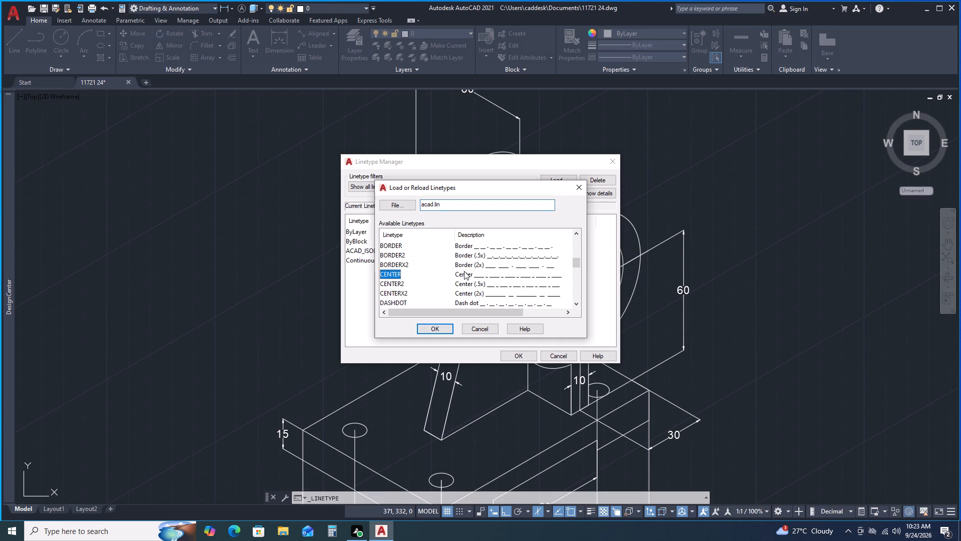
click(432, 326)
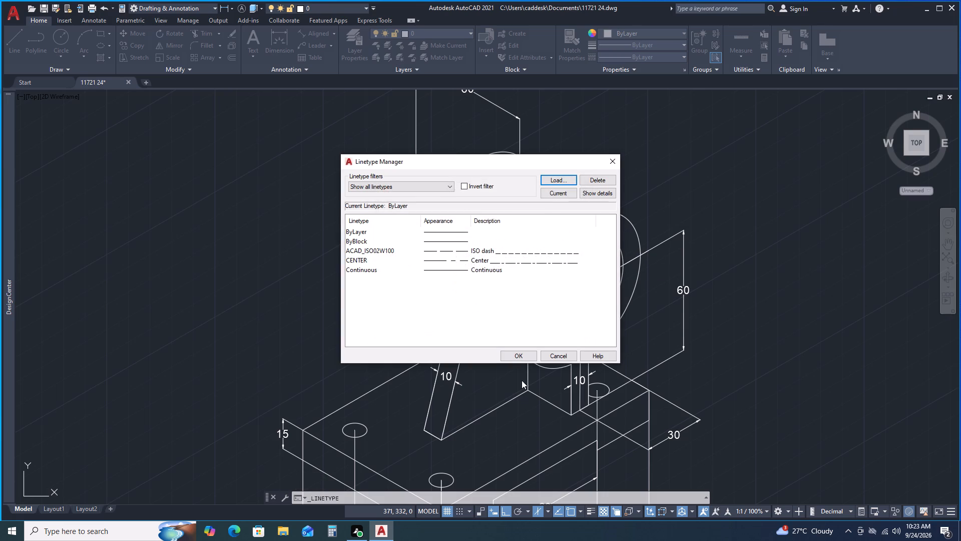
click(516, 359)
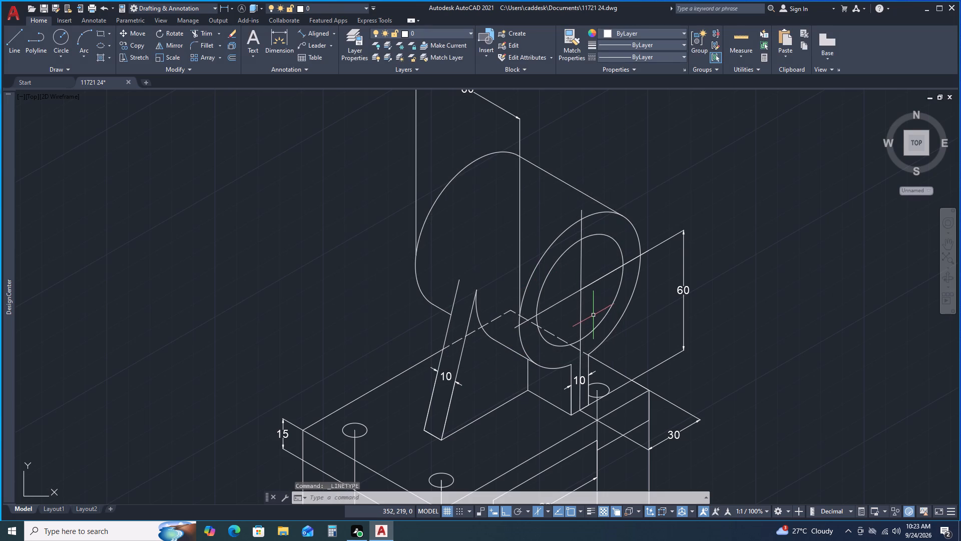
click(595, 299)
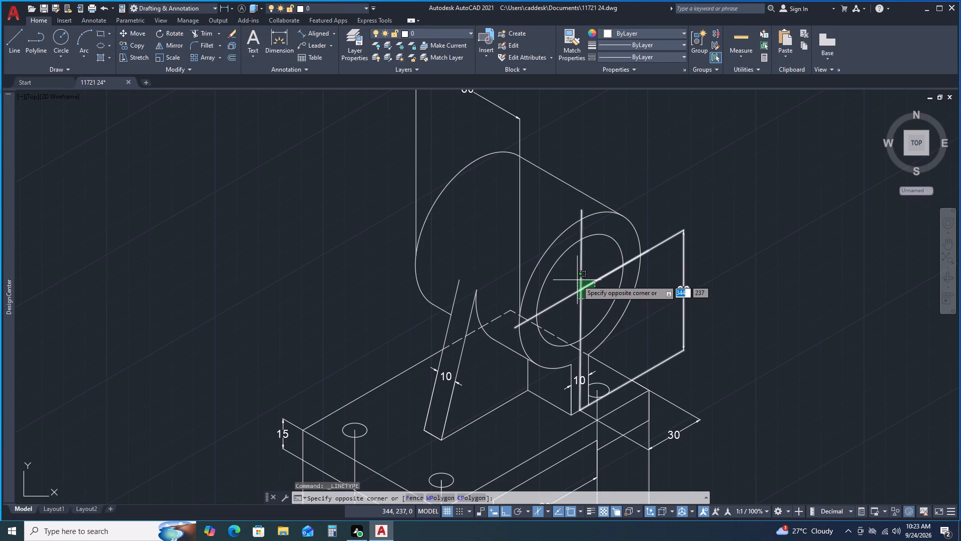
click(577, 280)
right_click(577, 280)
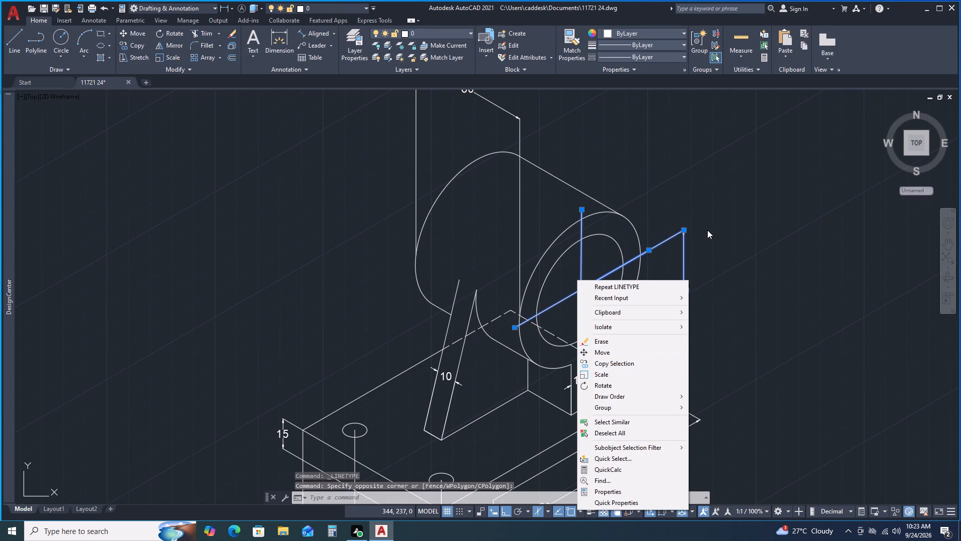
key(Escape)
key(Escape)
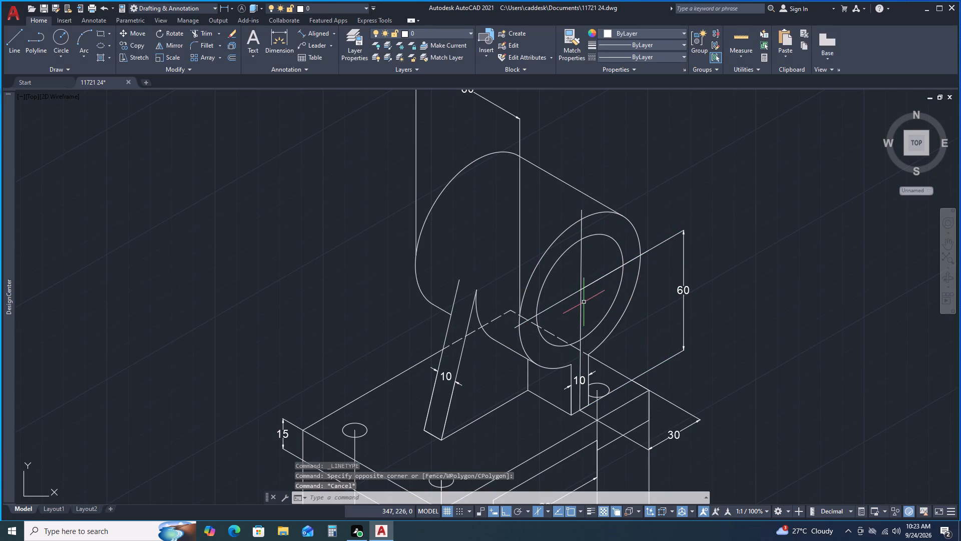
Assign the CENTER linetype to the two crossing lines on the cylinder's front face.
click(580, 287)
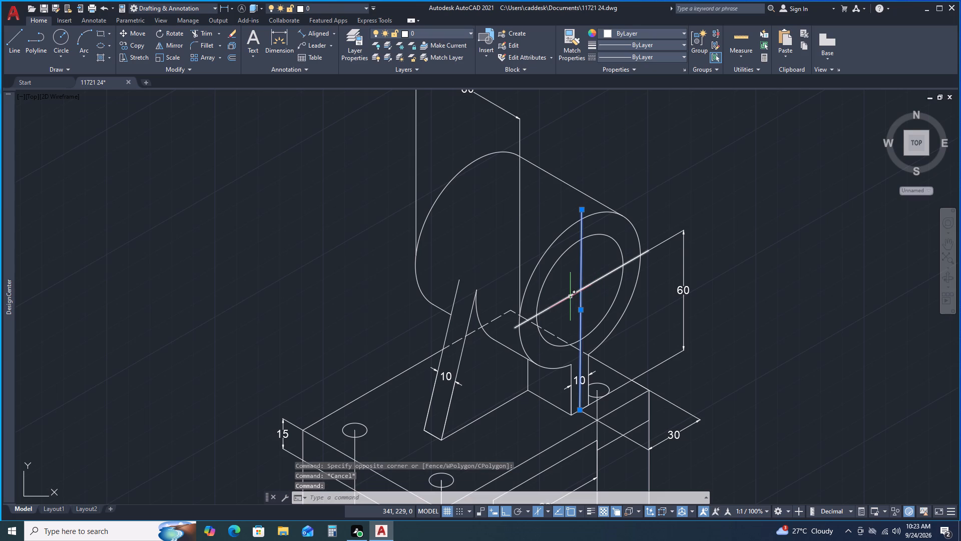
click(570, 297)
right_click(731, 176)
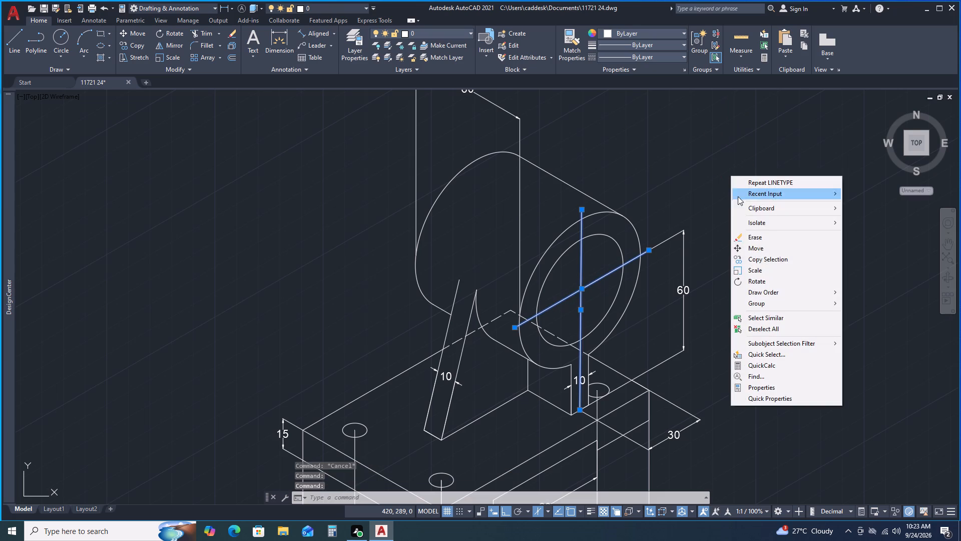
click(758, 386)
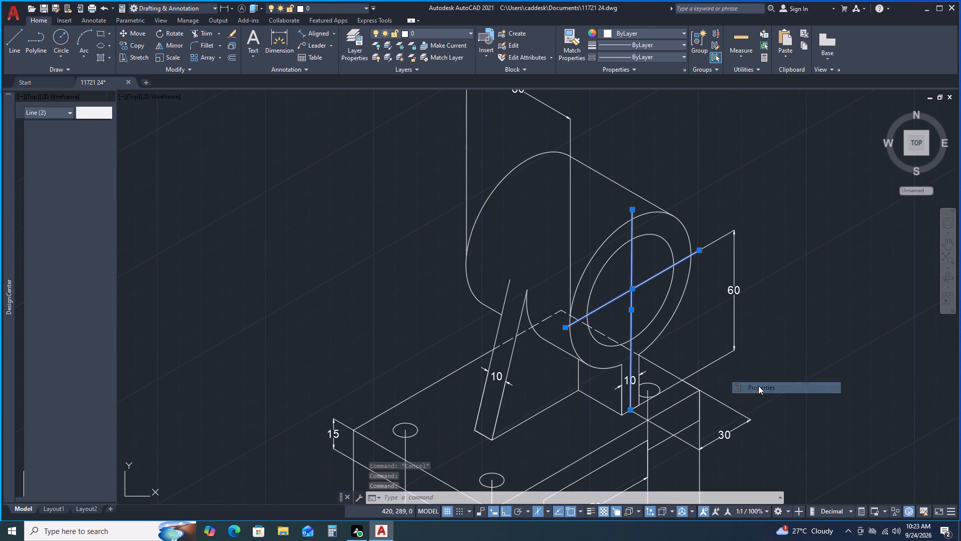
click(92, 154)
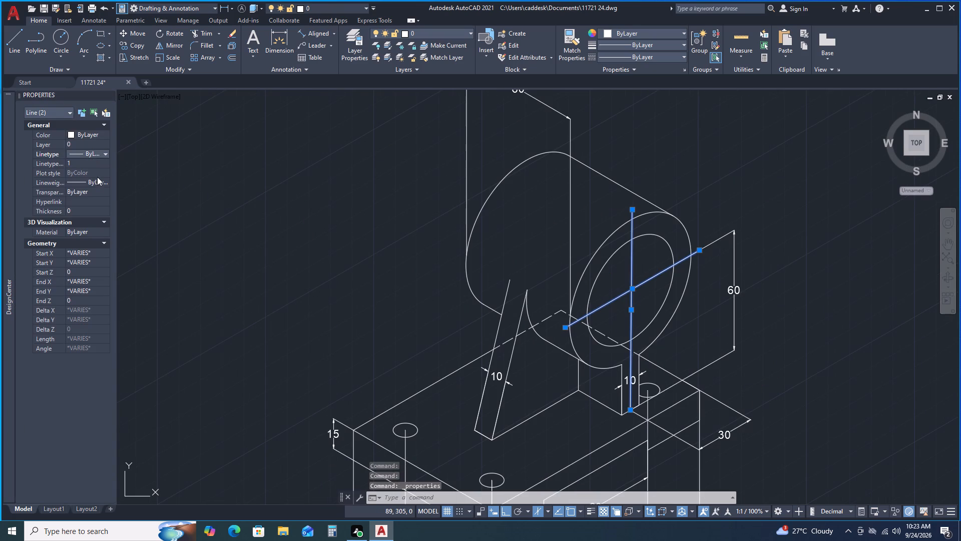
click(96, 152)
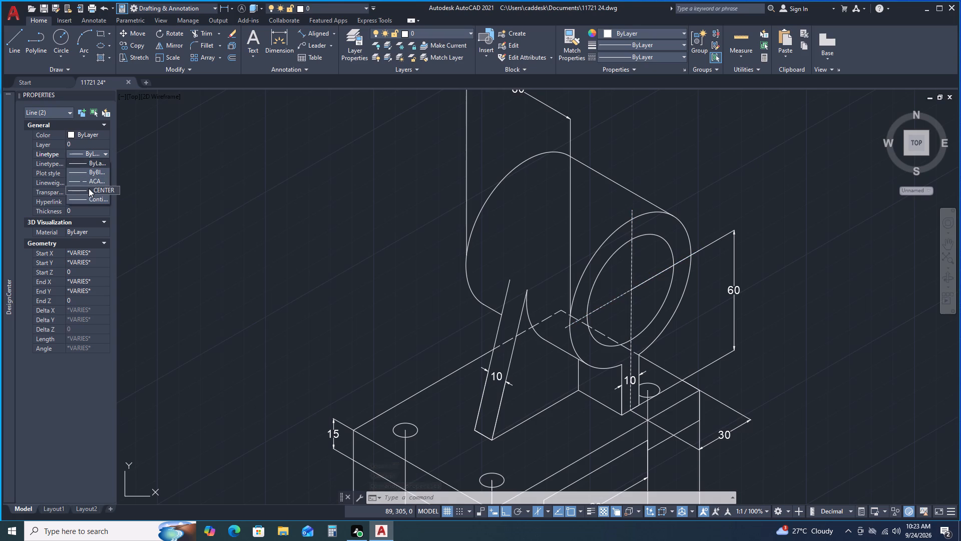
click(89, 188)
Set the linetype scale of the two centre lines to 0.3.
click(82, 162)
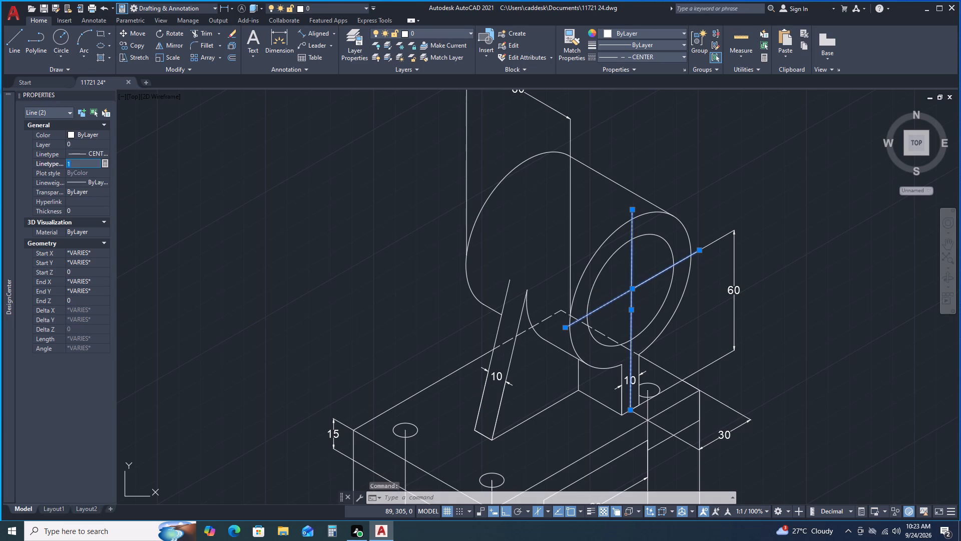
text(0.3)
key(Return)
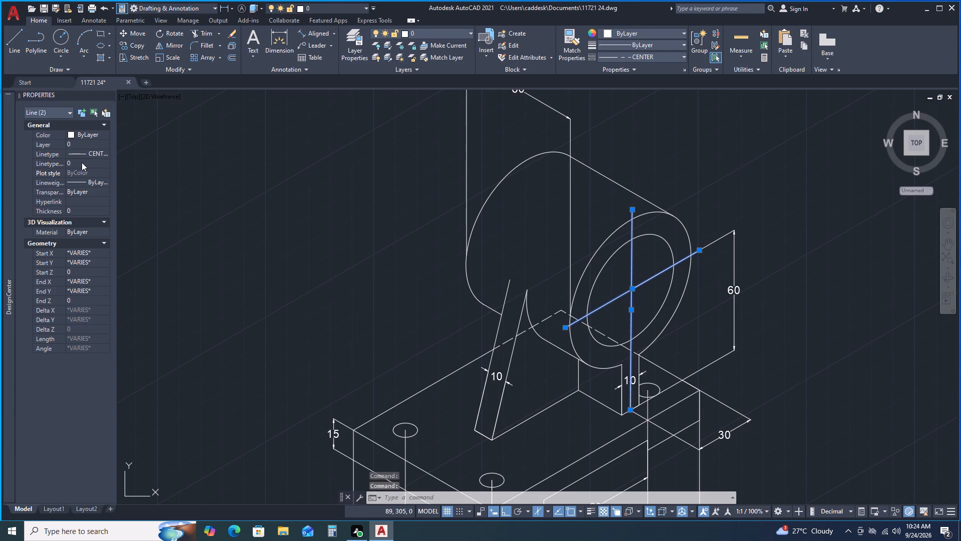
Set the linetype scale of the two centre lines to 5, close their properties and deselect them.
click(84, 160)
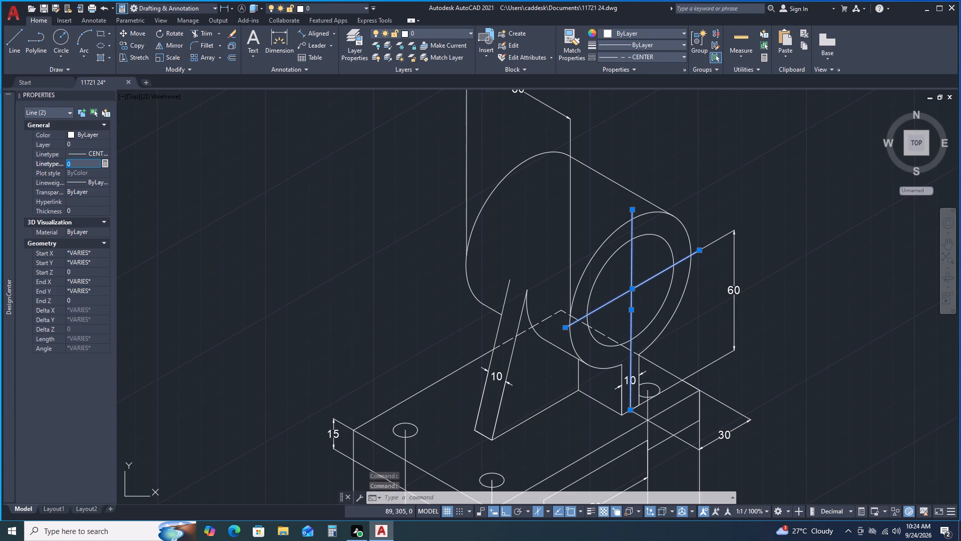
key(5)
key(Return)
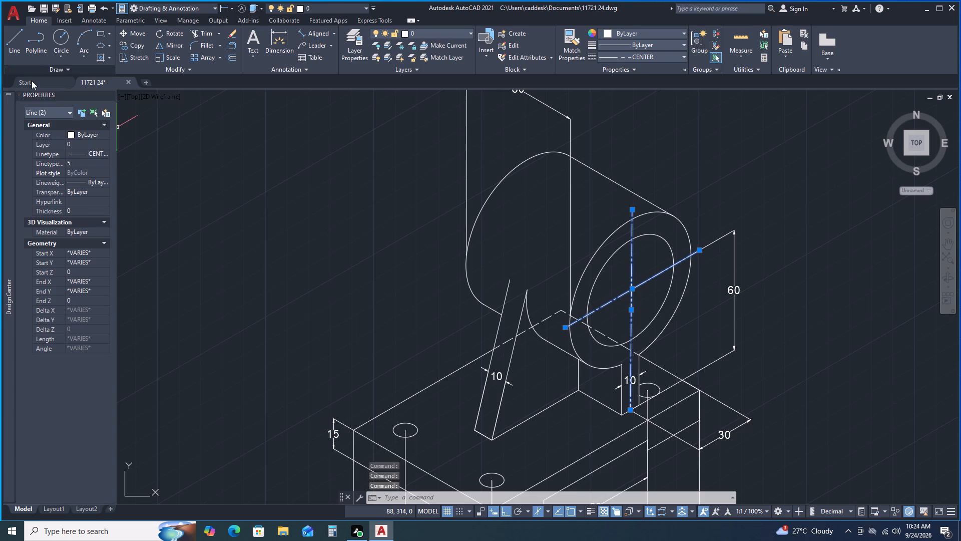
click(109, 94)
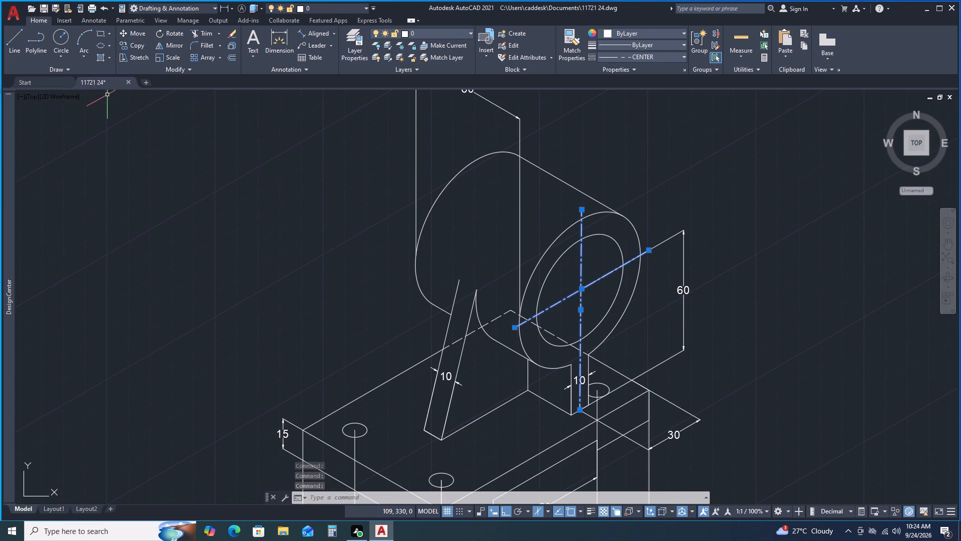
key(Escape)
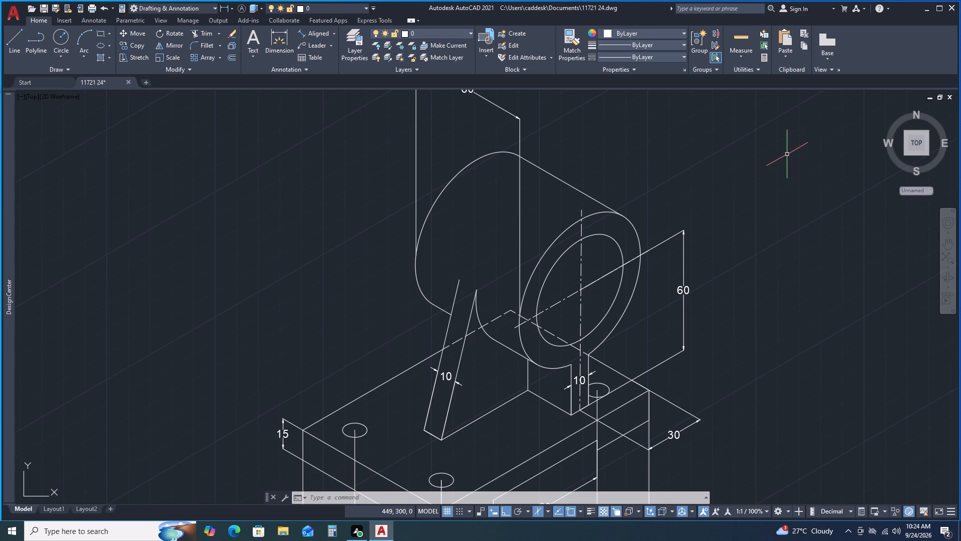
Add aligned dimensions across the inner and outer ellipses of the cylinder's front face, placing both above the face.
click(314, 36)
click(536, 317)
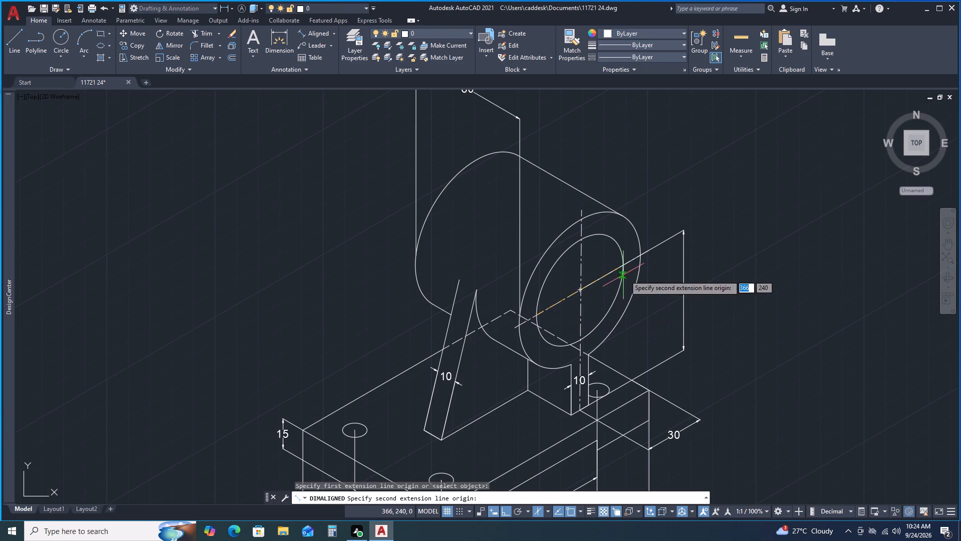
click(624, 268)
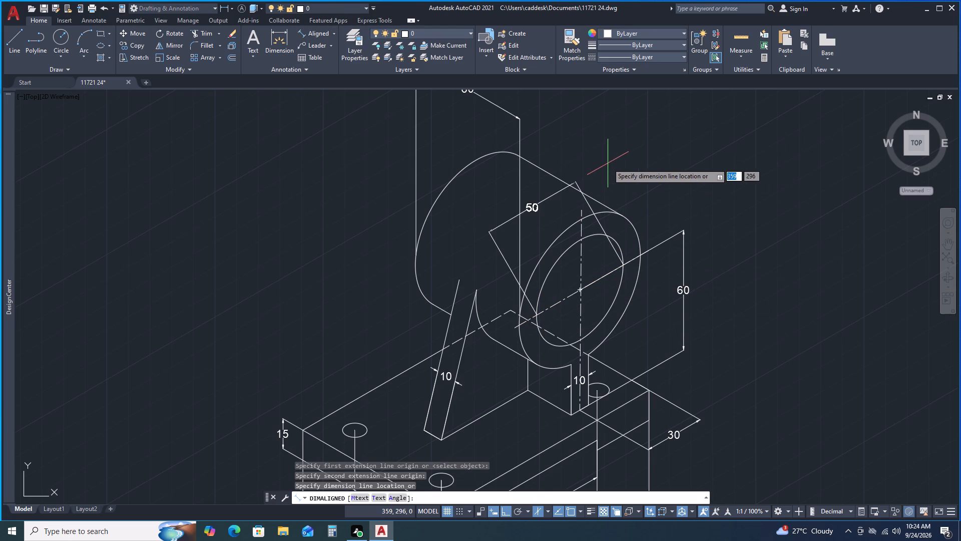
click(608, 163)
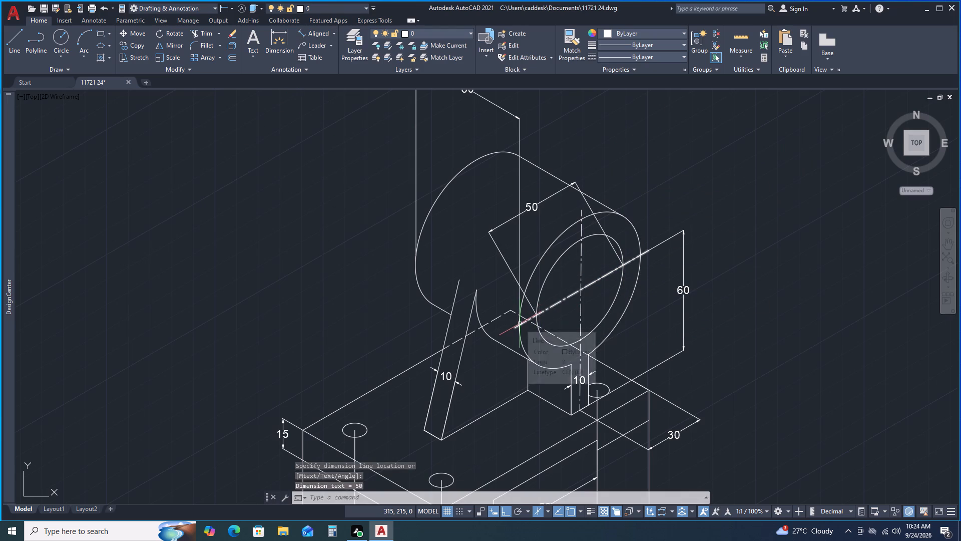
key(space)
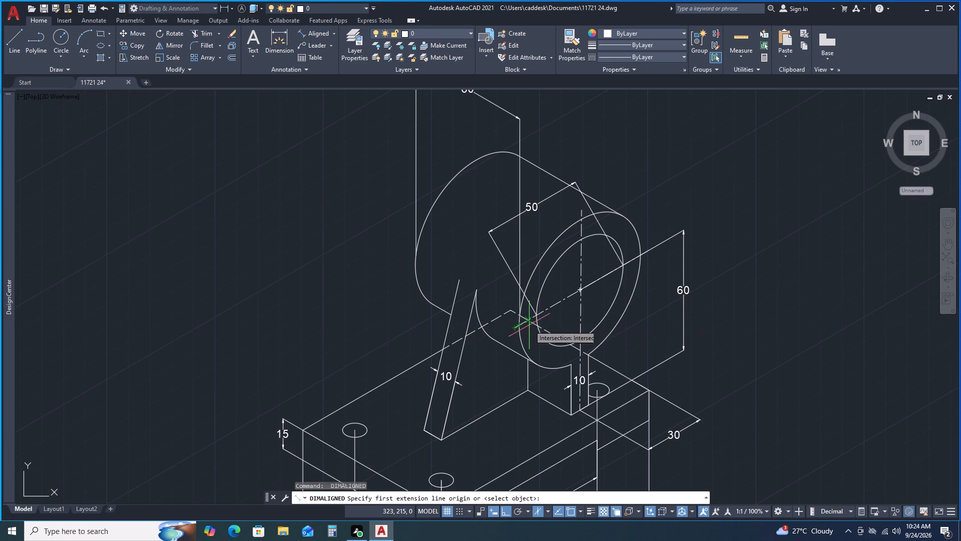
click(519, 325)
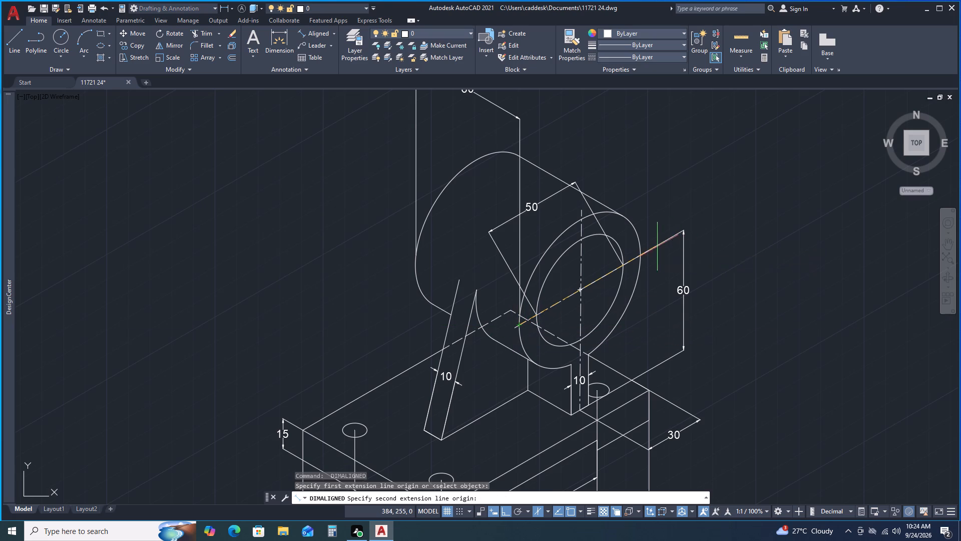
click(639, 256)
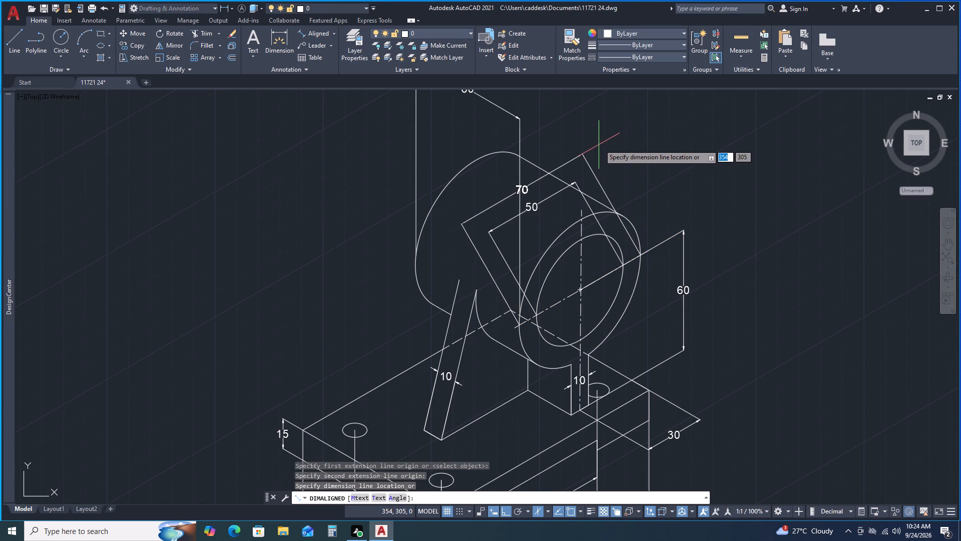
click(596, 137)
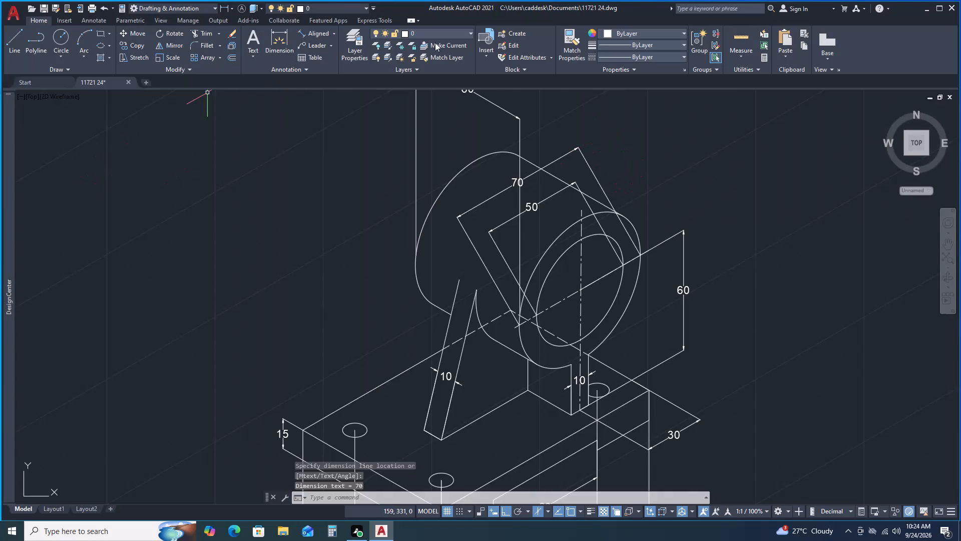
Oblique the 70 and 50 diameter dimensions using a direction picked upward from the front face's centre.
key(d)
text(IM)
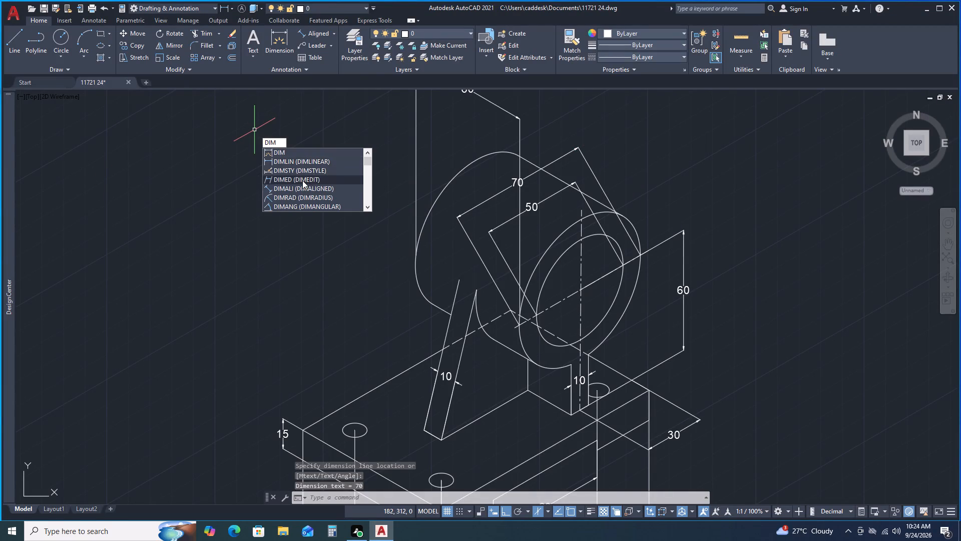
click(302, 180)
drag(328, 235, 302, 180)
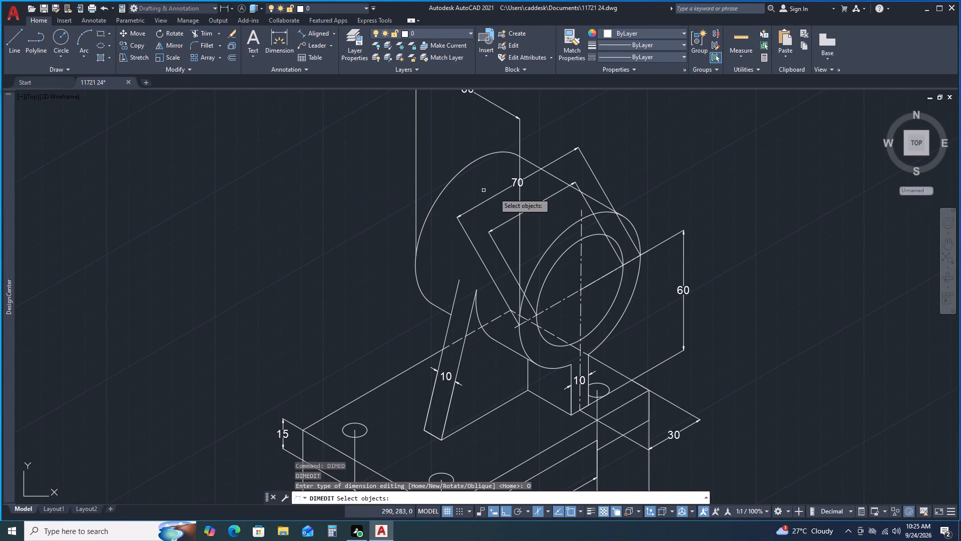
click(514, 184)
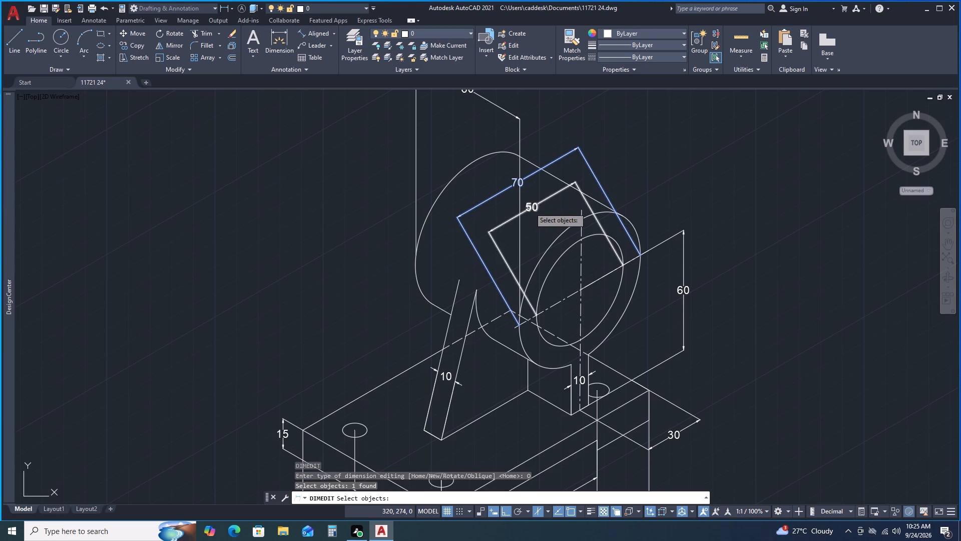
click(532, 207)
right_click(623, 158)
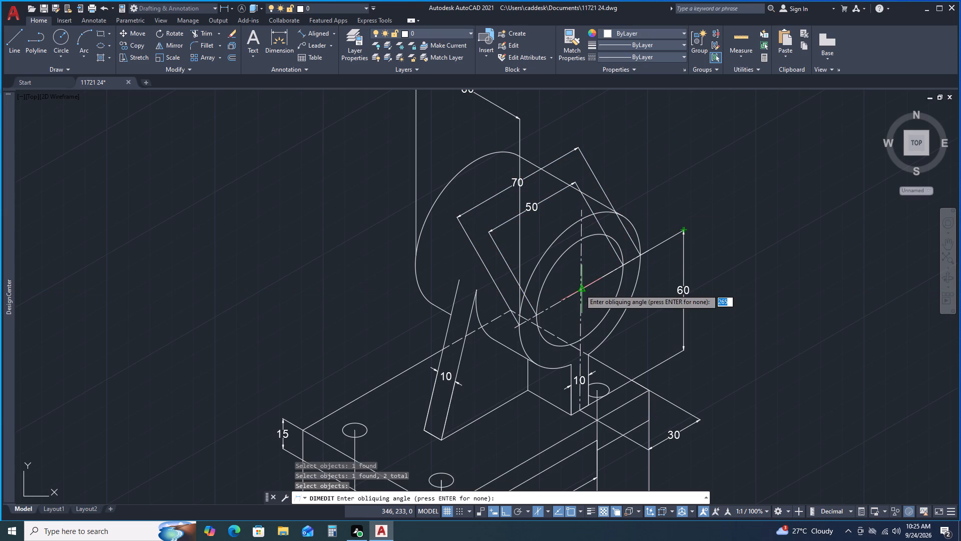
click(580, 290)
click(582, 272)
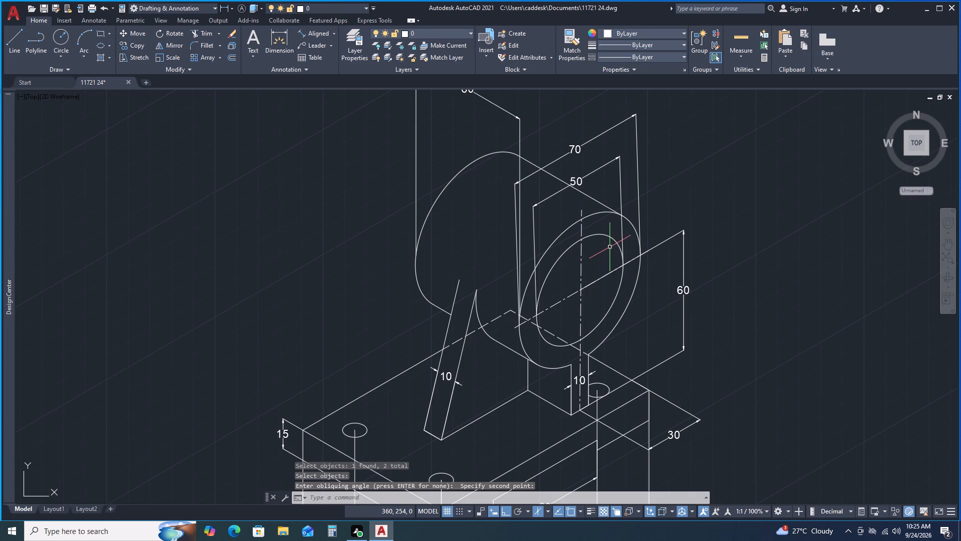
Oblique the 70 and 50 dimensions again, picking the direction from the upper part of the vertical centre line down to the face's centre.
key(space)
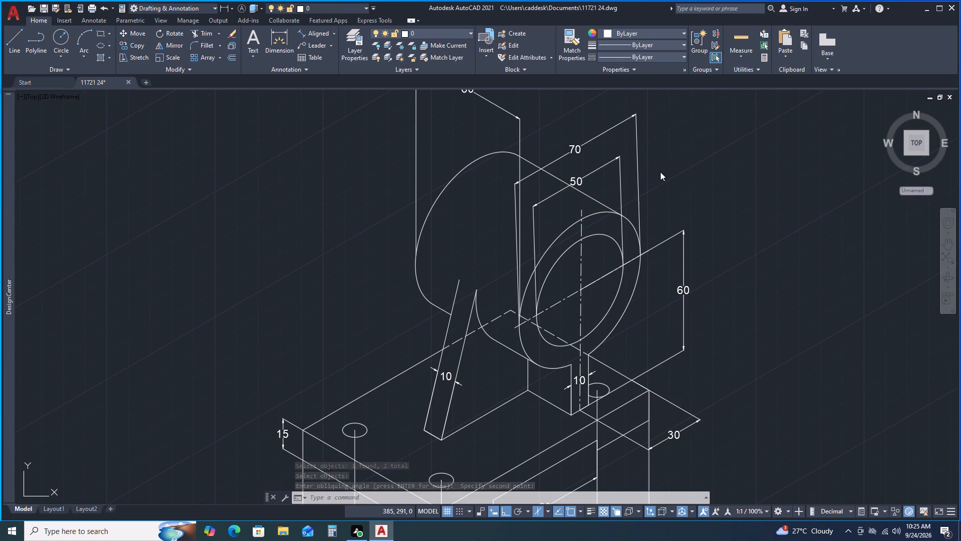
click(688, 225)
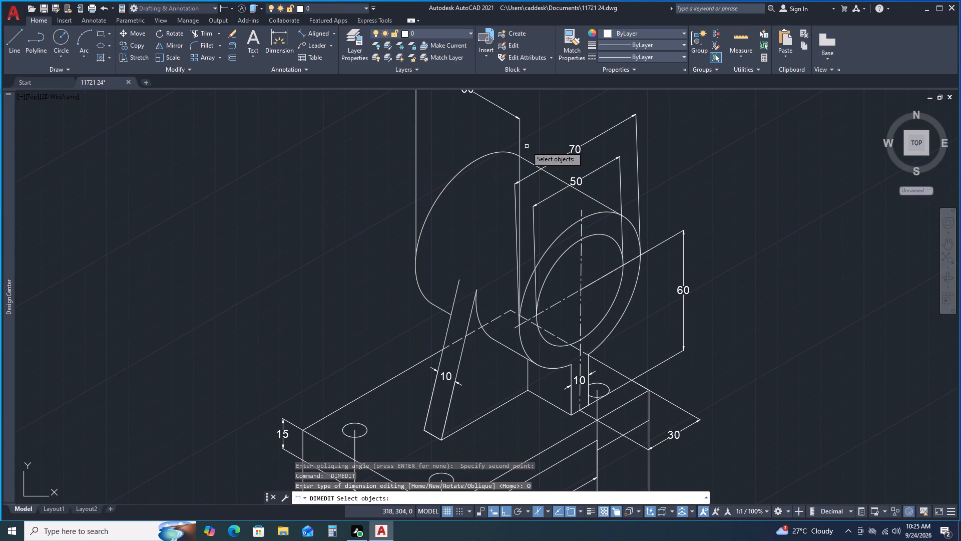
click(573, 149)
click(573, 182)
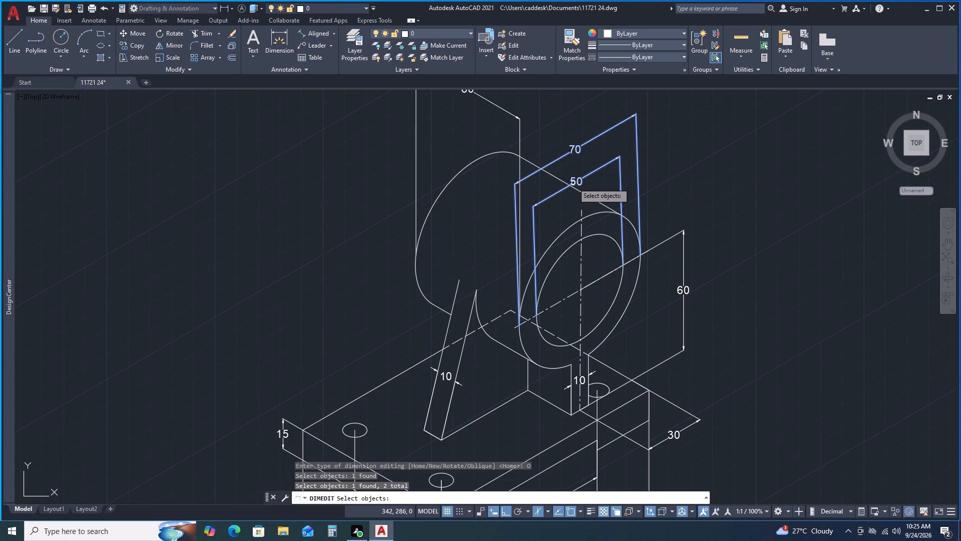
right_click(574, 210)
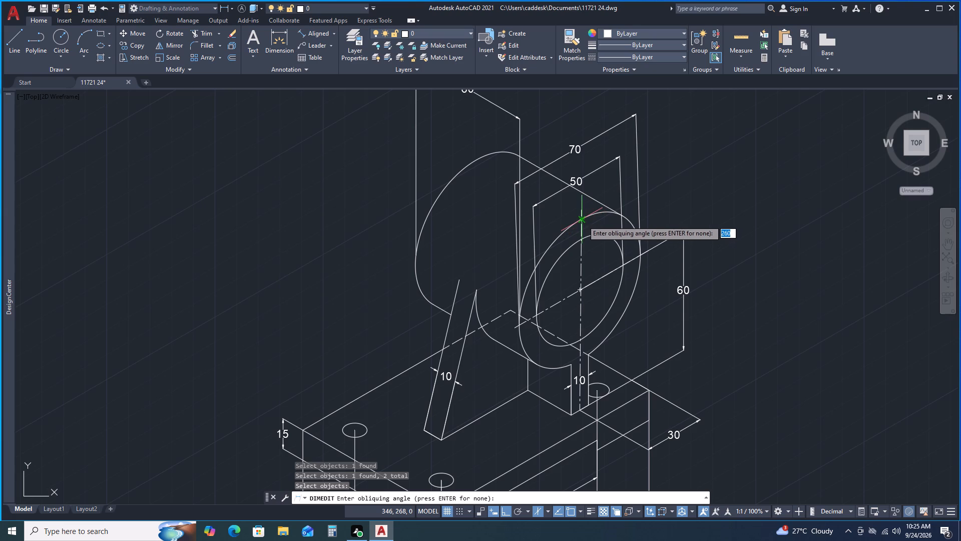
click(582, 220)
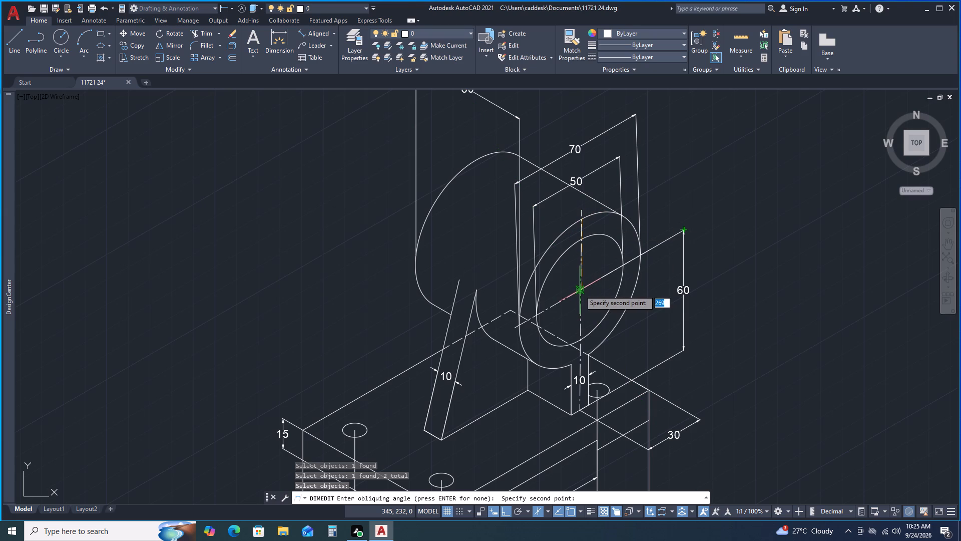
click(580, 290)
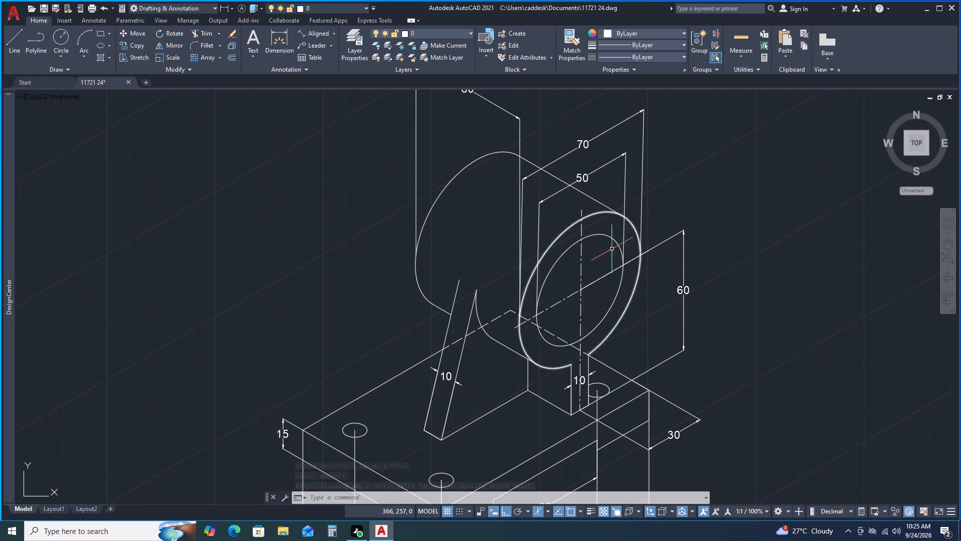
Oblique the 50 and 70 dimensions to the direction of the stem's vertical edge below the cylinder.
key(space)
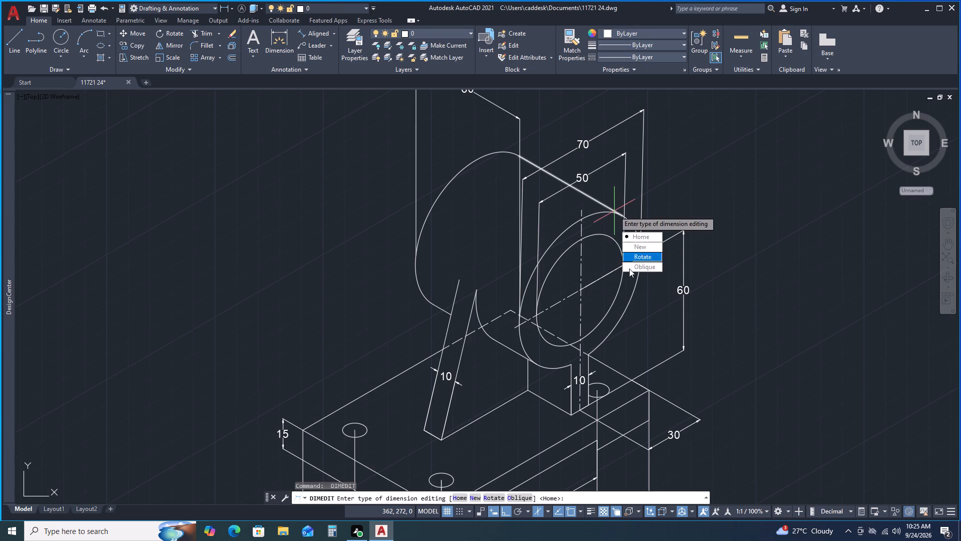
click(636, 267)
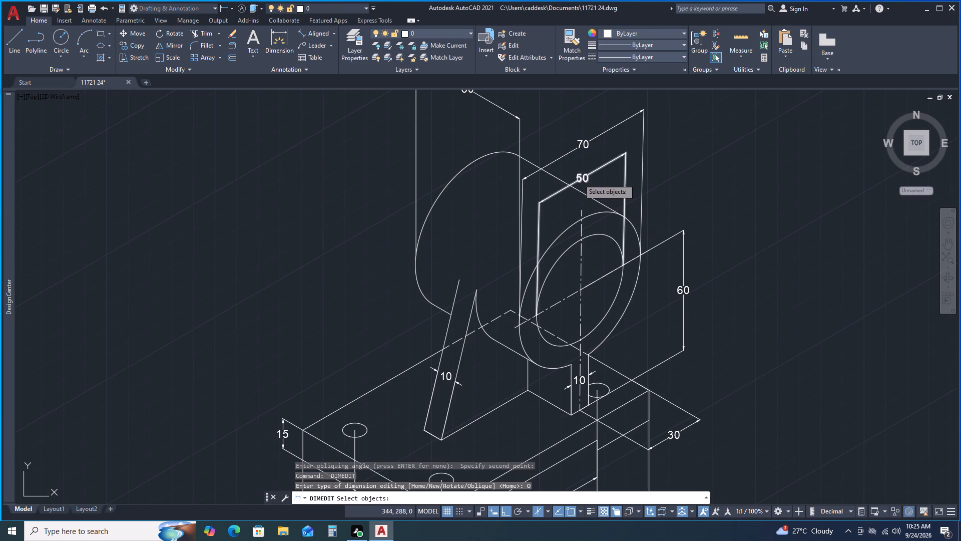
click(579, 179)
click(579, 140)
right_click(579, 140)
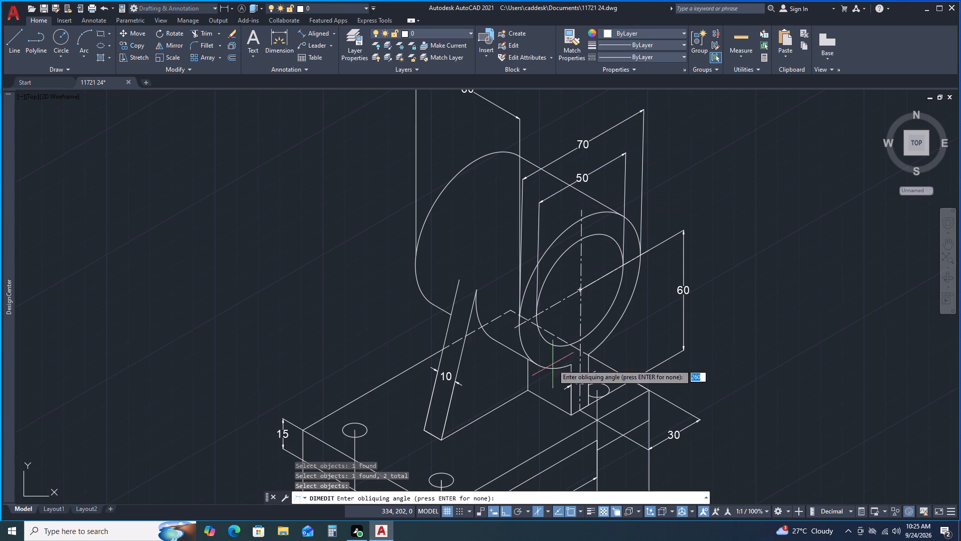
click(528, 388)
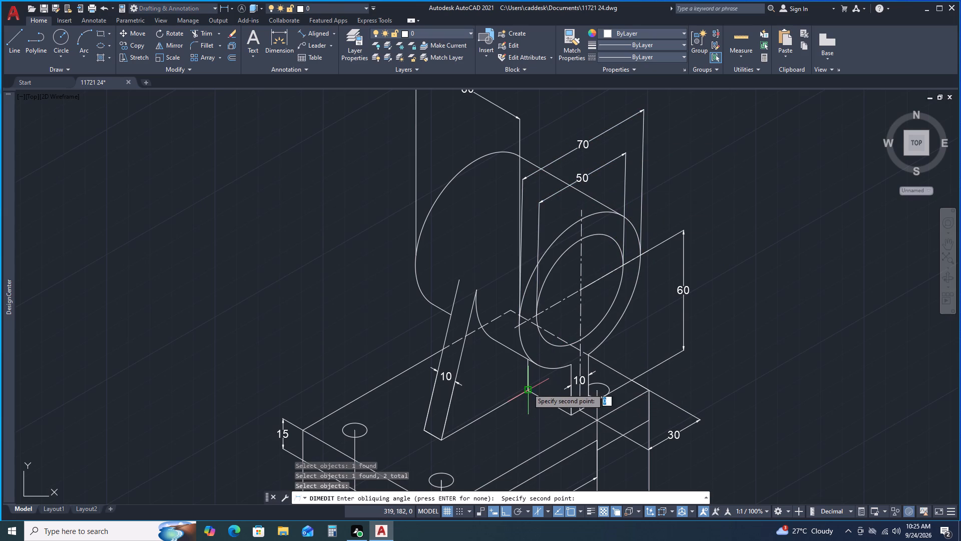
click(529, 377)
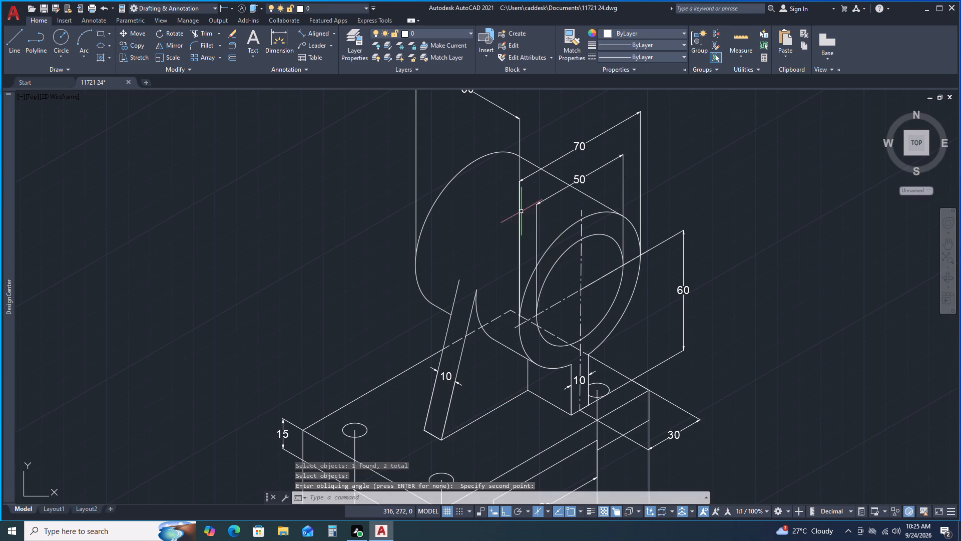
Oblique the 60 dimension of the cylinder's length to the direction of the stem's vertical edge.
scroll(521, 211, up, 1)
scroll(514, 171, up, 2)
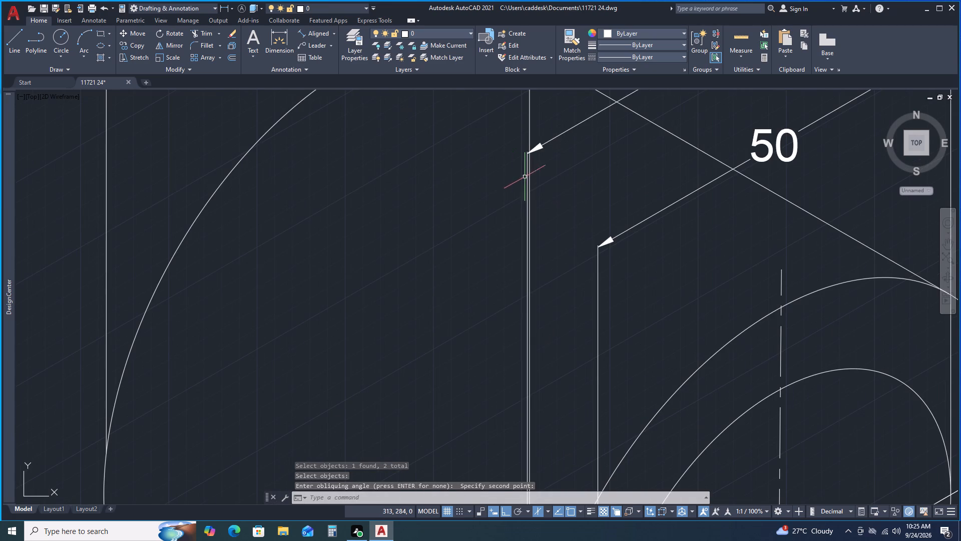
scroll(597, 171, down, 1)
middle_drag(597, 171, 577, 238)
scroll(569, 235, down, 2)
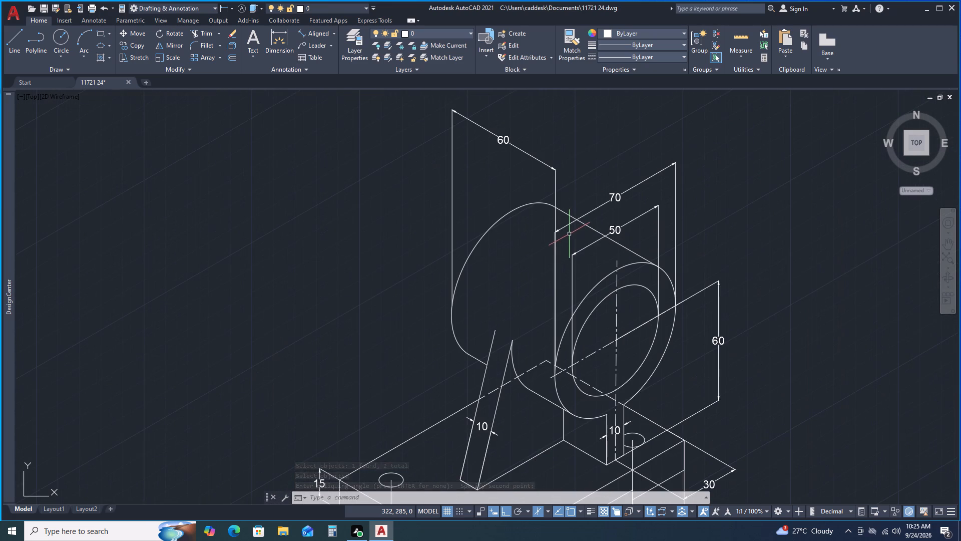
key(space)
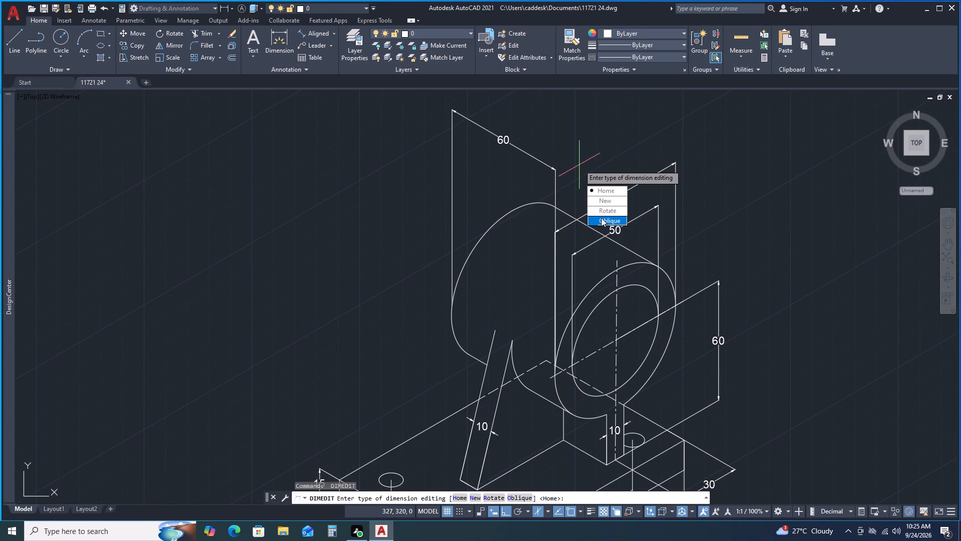
click(598, 221)
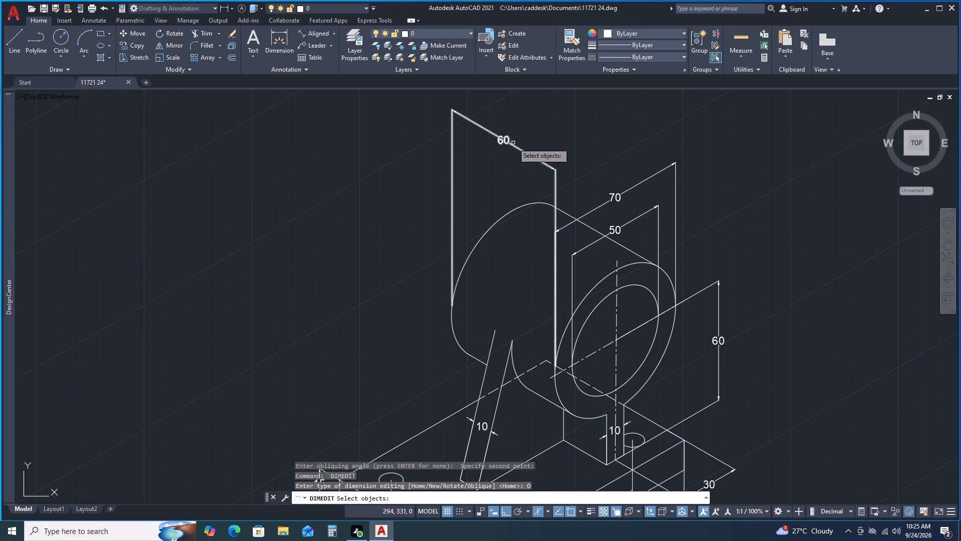
click(505, 141)
right_click(542, 269)
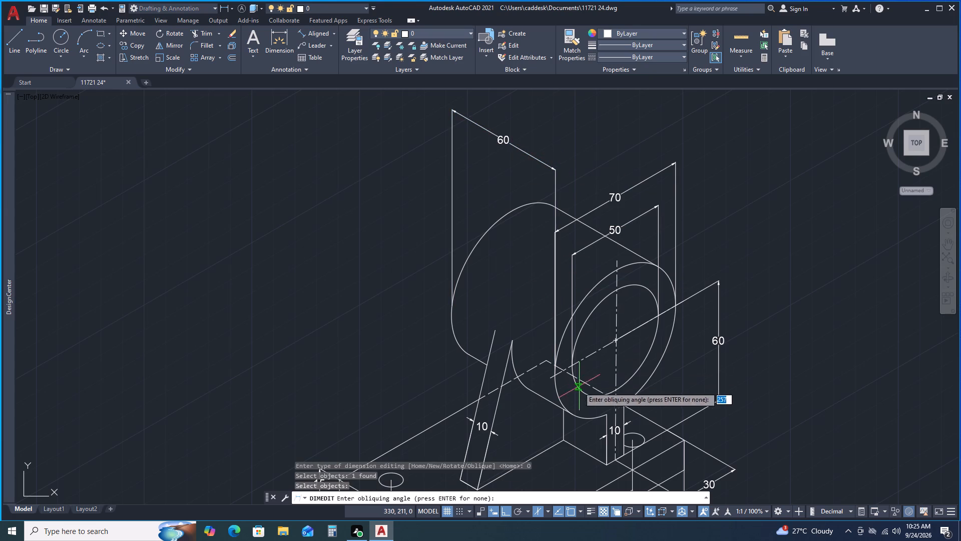
click(561, 441)
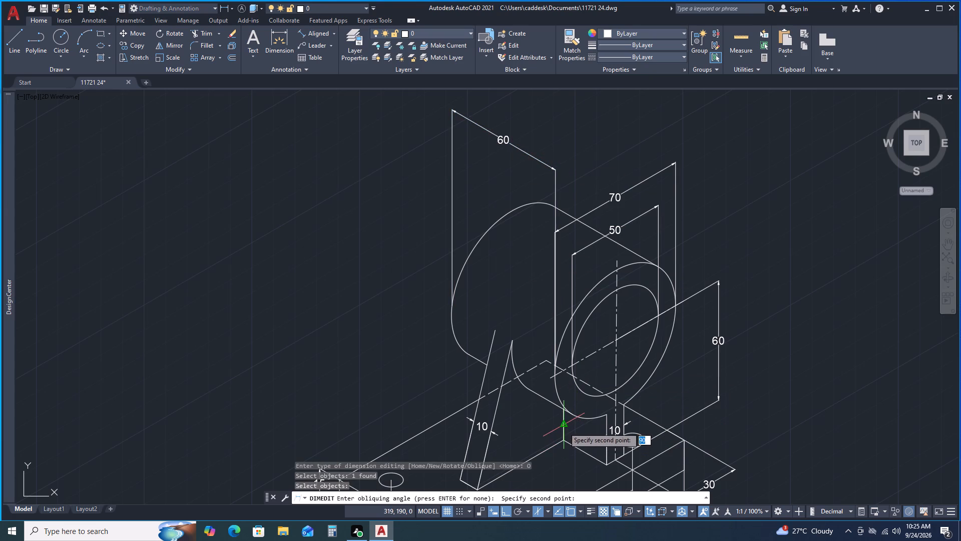
click(564, 427)
Stretch the 70 dimension line upward so its end meets the end of the cylinder's 60 length dimension.
scroll(558, 233, up, 2)
scroll(558, 233, down, 1)
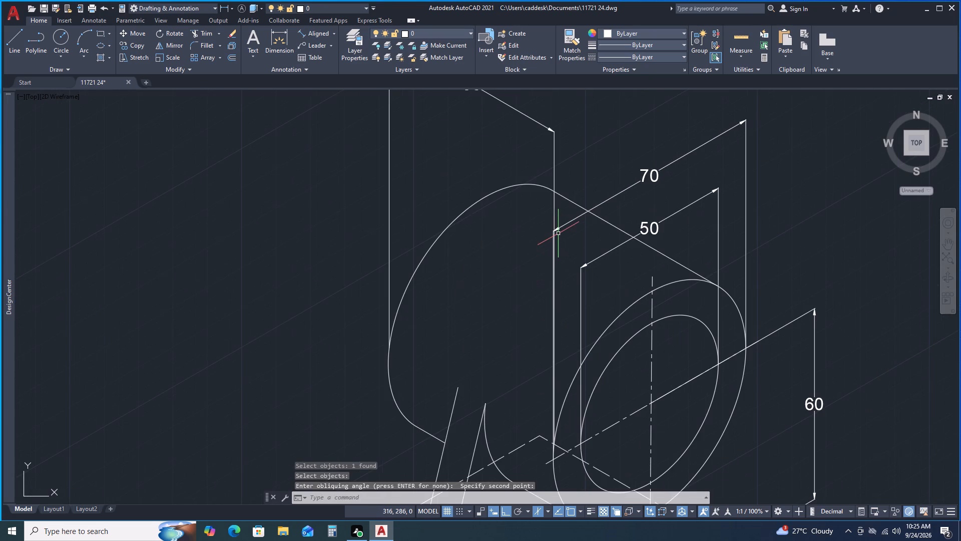
scroll(558, 233, down, 1)
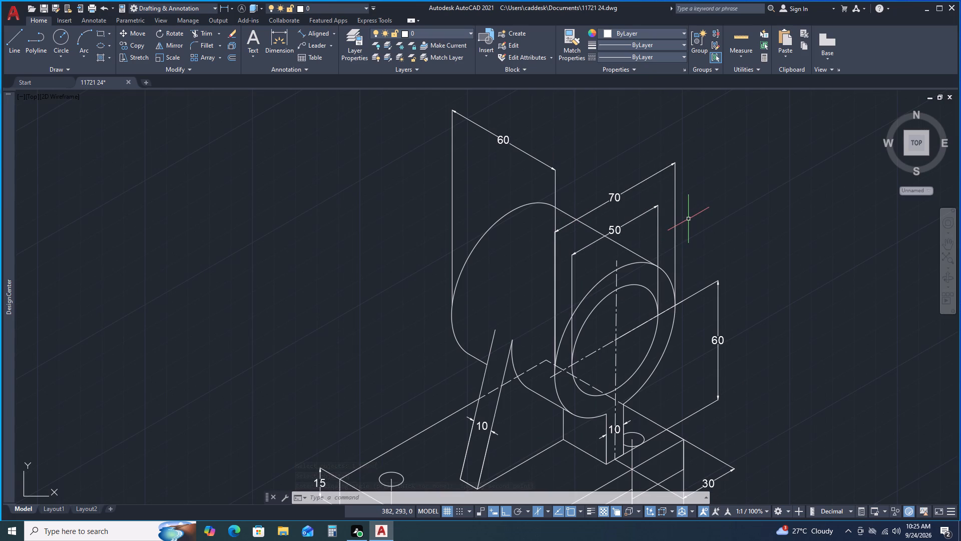
click(613, 198)
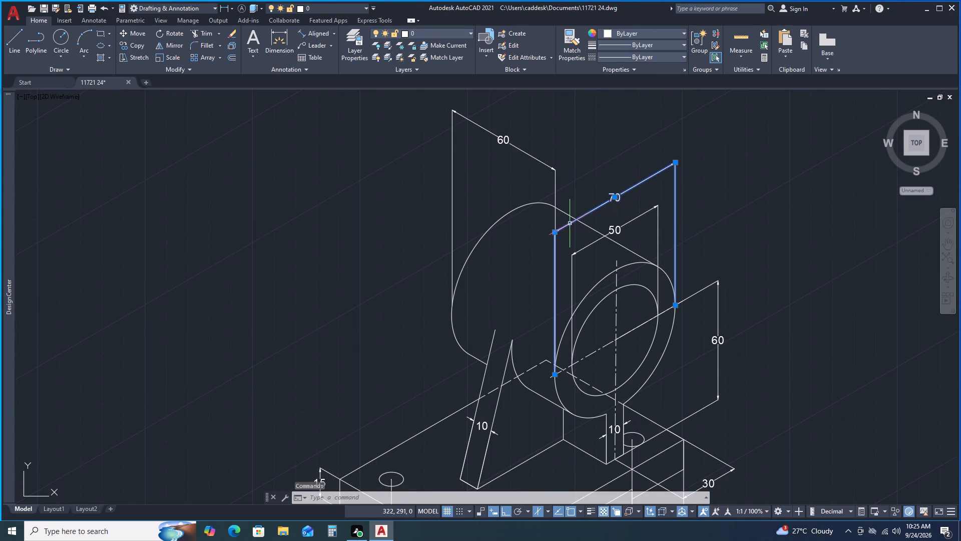
scroll(562, 227, up, 1)
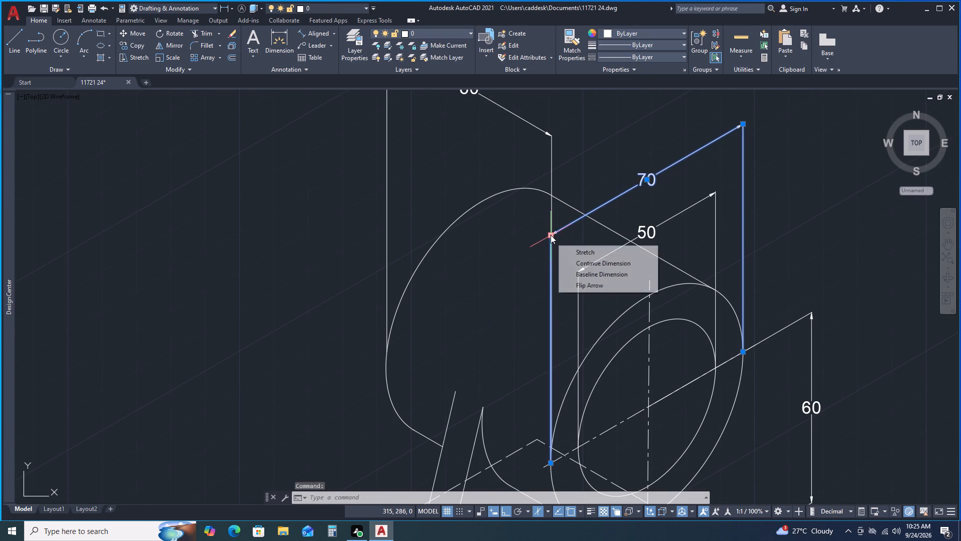
click(551, 235)
scroll(555, 136, up, 1)
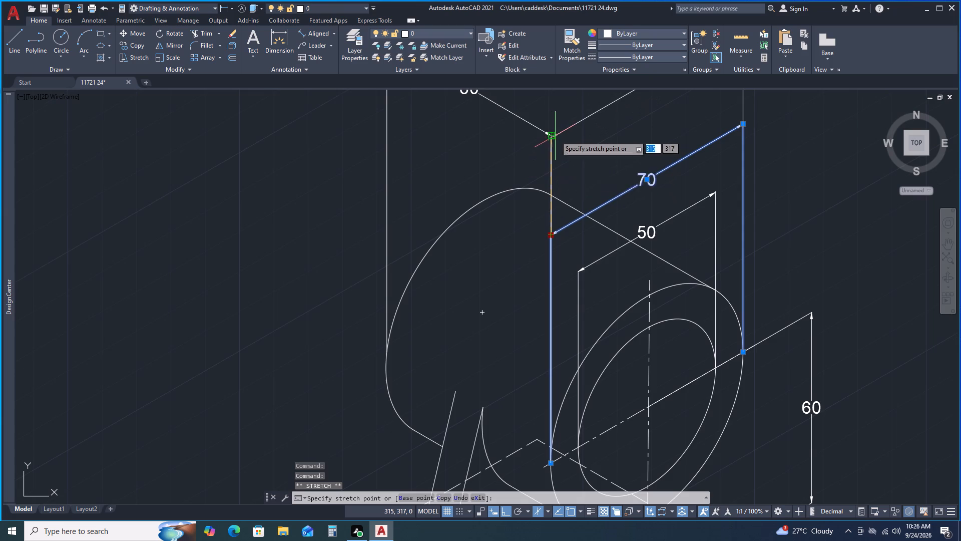
scroll(555, 136, up, 2)
click(544, 142)
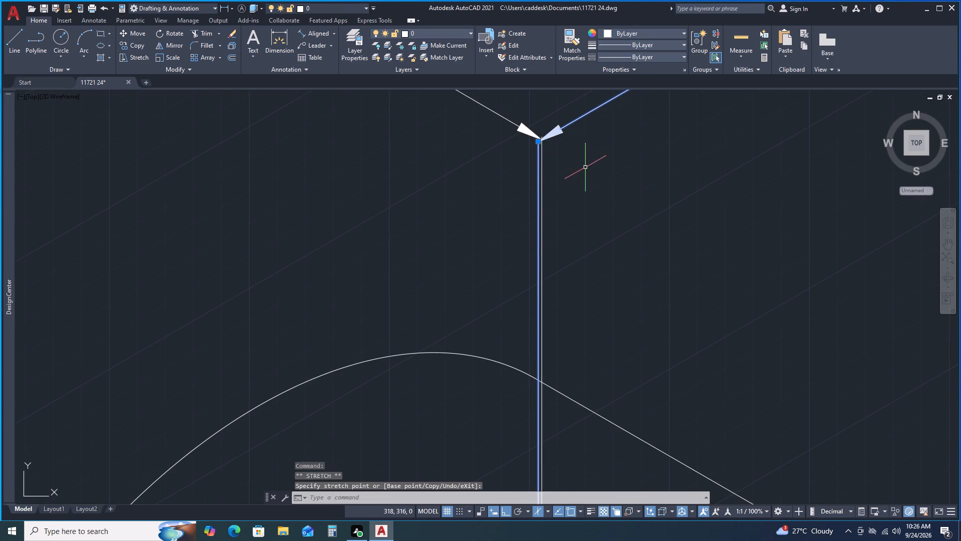
scroll(586, 168, down, 1)
key(Escape)
Raise the 50 dimension line above the cylinder so it sits just below the 70 dimension.
scroll(588, 172, up, 1)
scroll(589, 175, down, 1)
scroll(592, 183, up, 1)
scroll(599, 212, down, 2)
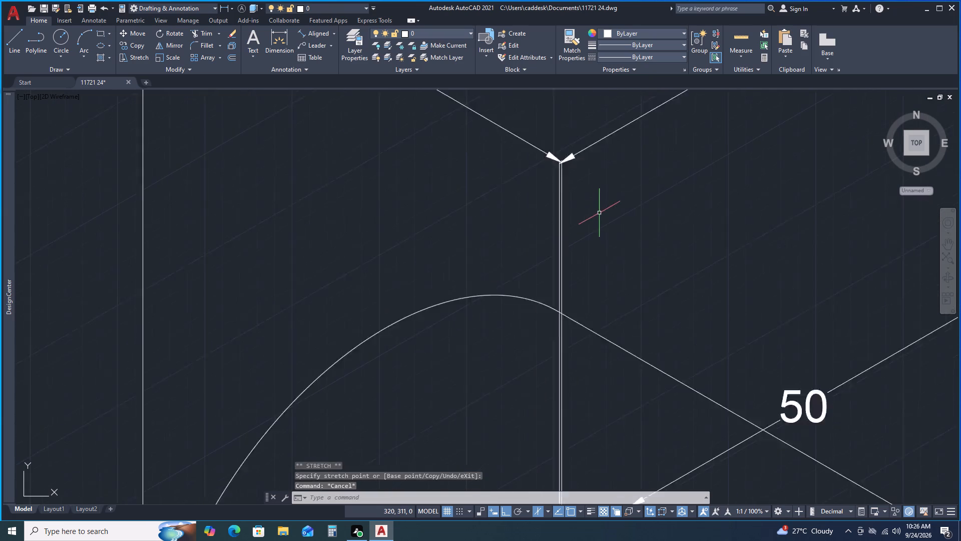
scroll(599, 216, down, 1)
middle_drag(611, 230, 552, 190)
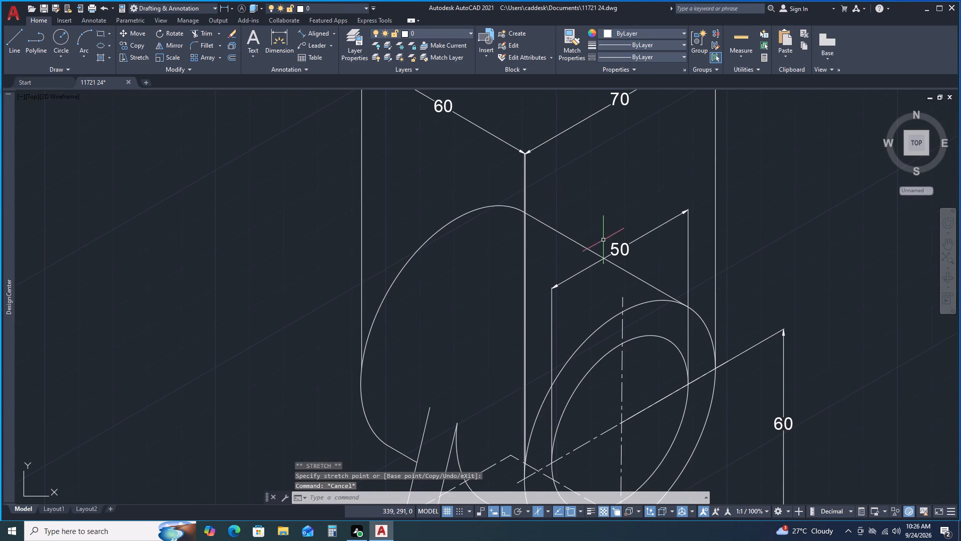
click(617, 243)
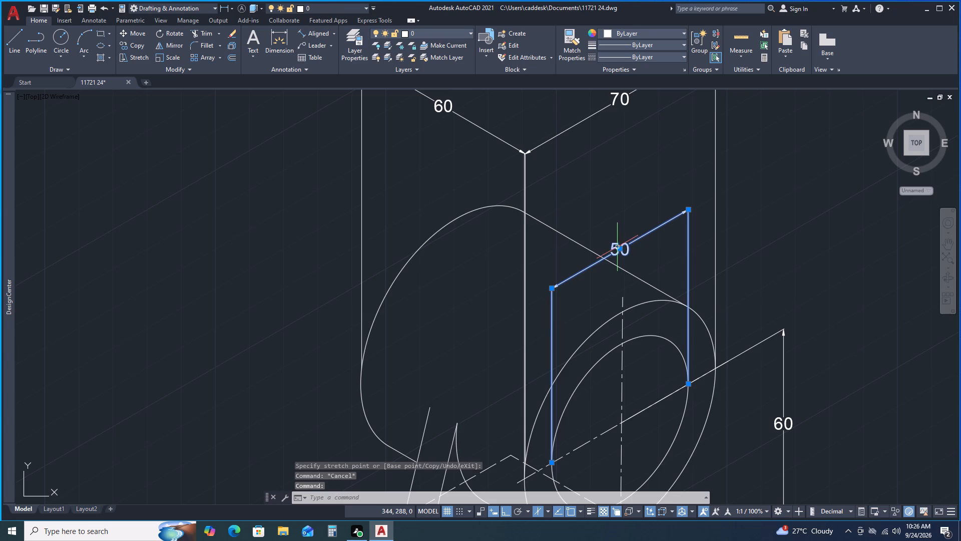
click(620, 247)
click(607, 162)
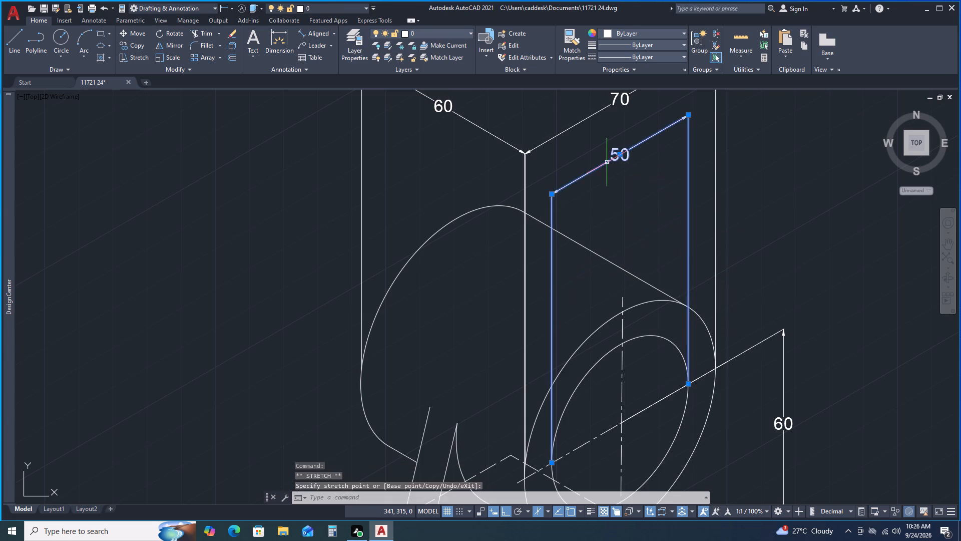
scroll(607, 161, down, 2)
key(Escape)
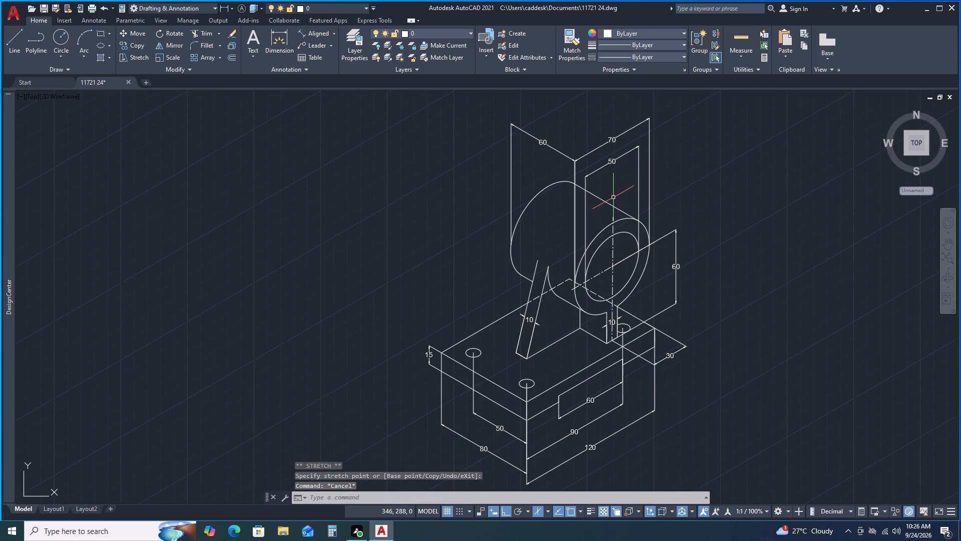
Insert the diameter symbol before the values of the 70 and 50 dimensions on the cylinder.
scroll(601, 309, up, 1)
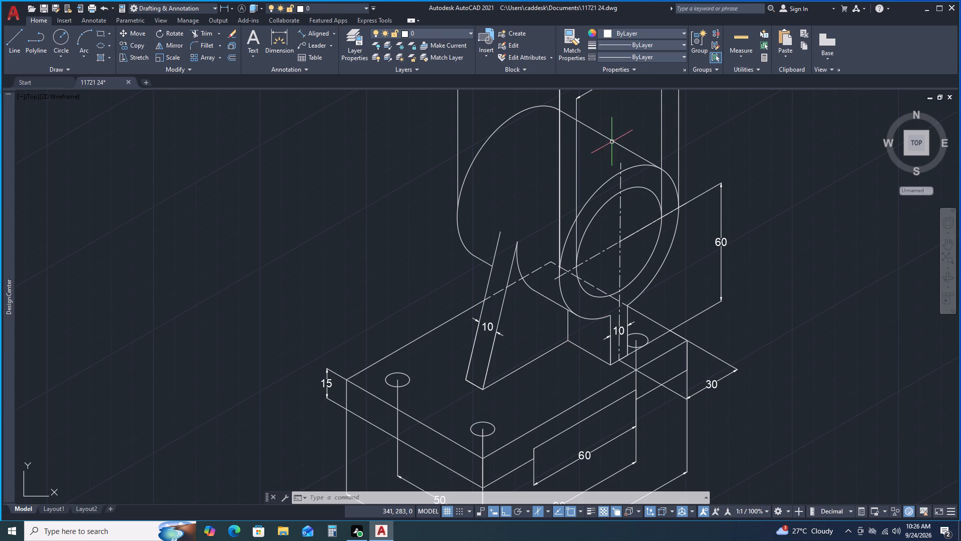
middle_drag(612, 142, 562, 300)
scroll(564, 200, up, 1)
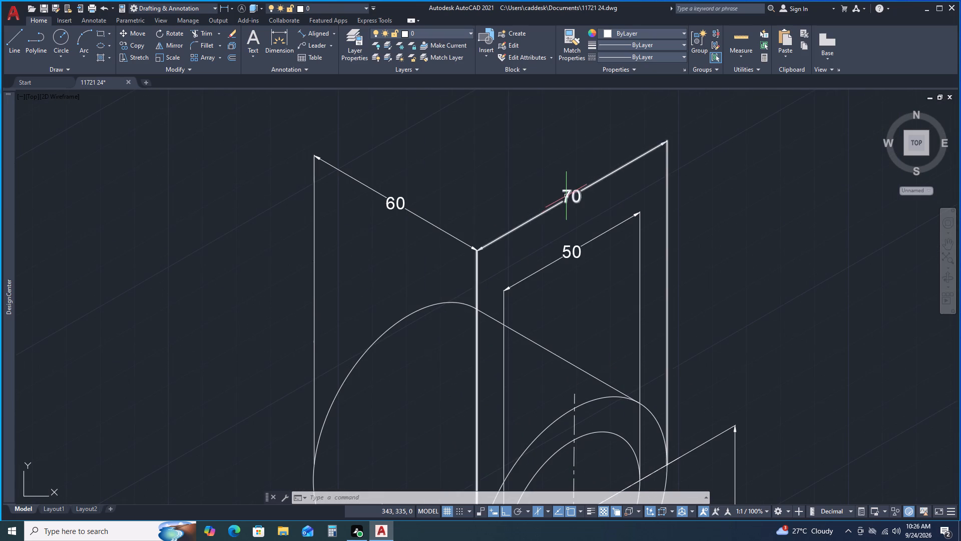
double_click(566, 196)
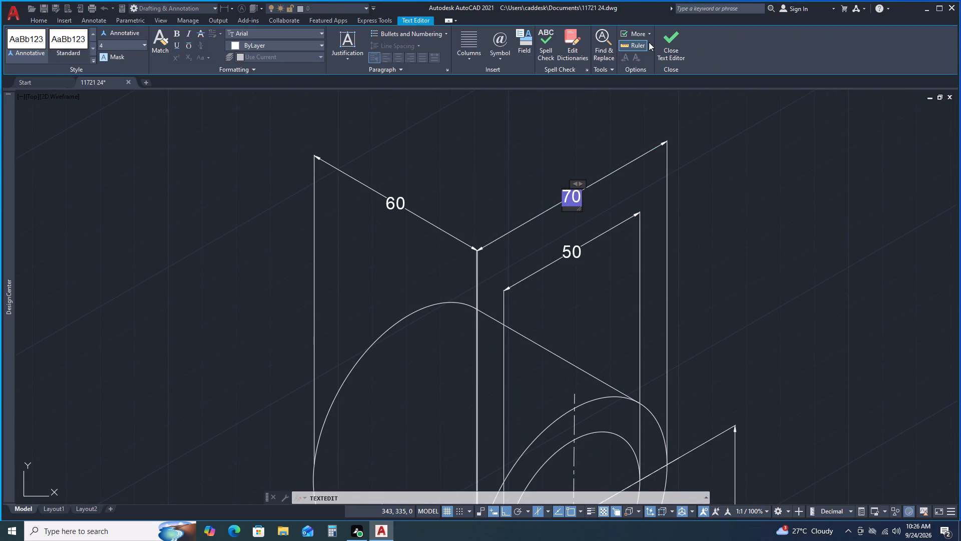
click(501, 56)
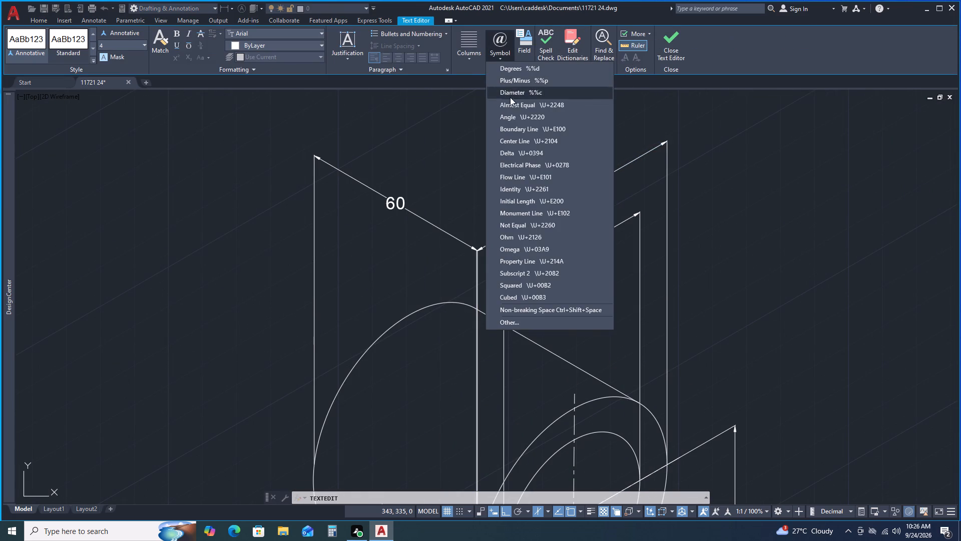
click(515, 91)
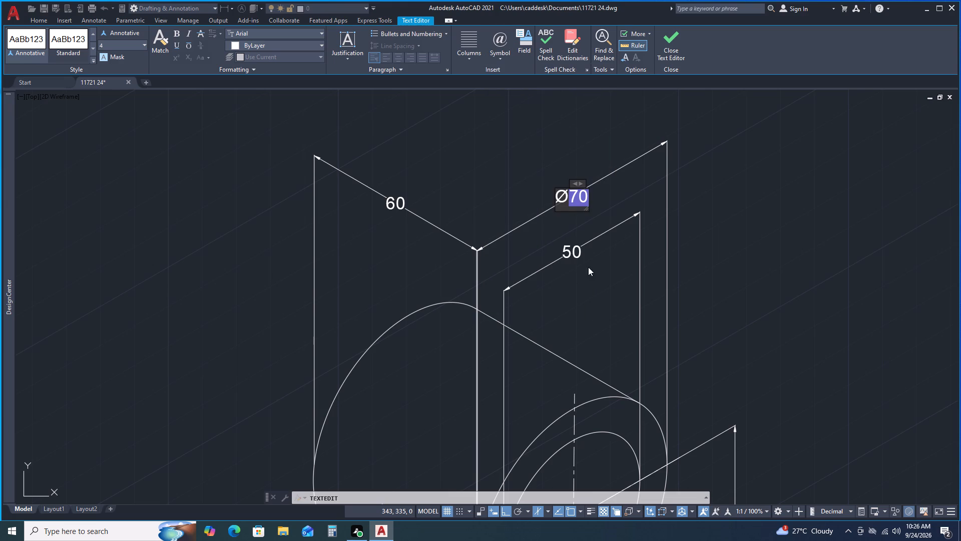
click(566, 251)
double_click(566, 251)
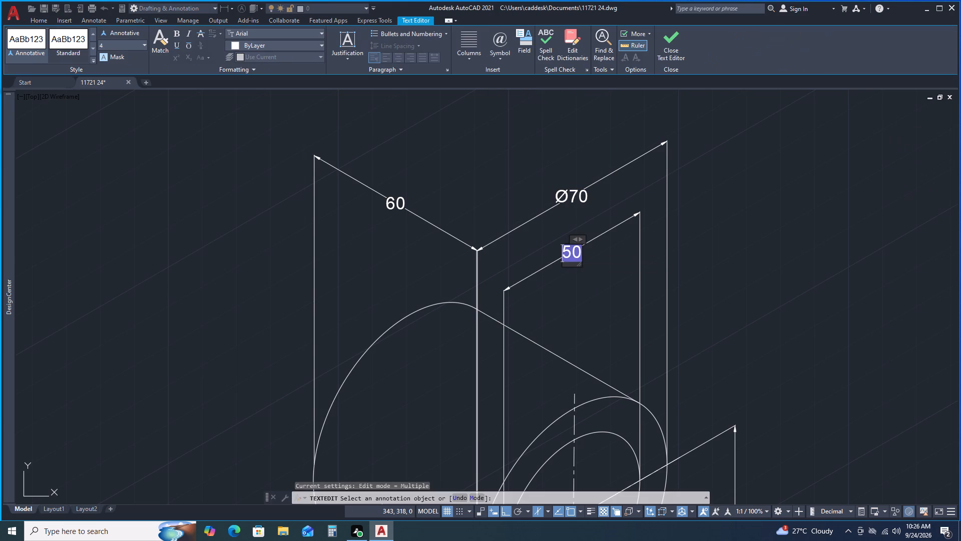
click(498, 60)
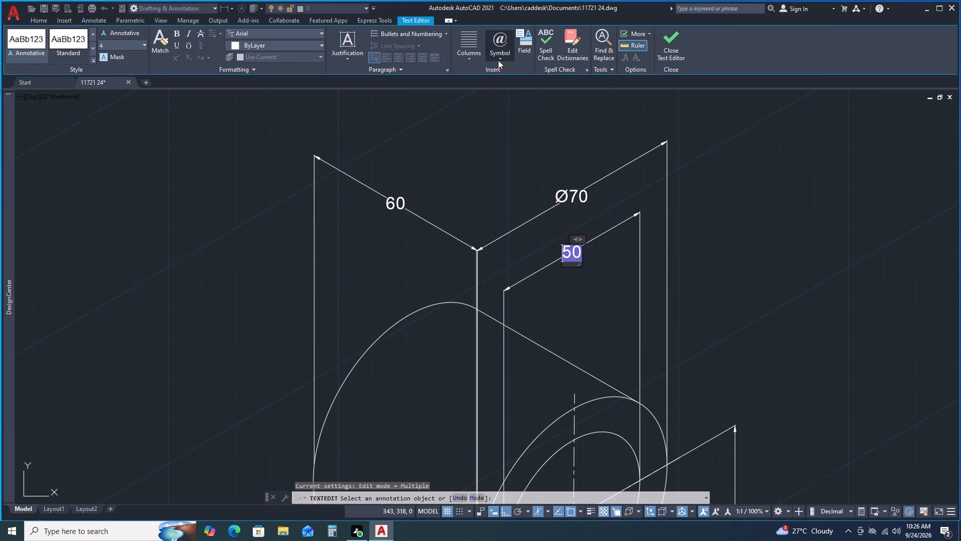
click(505, 96)
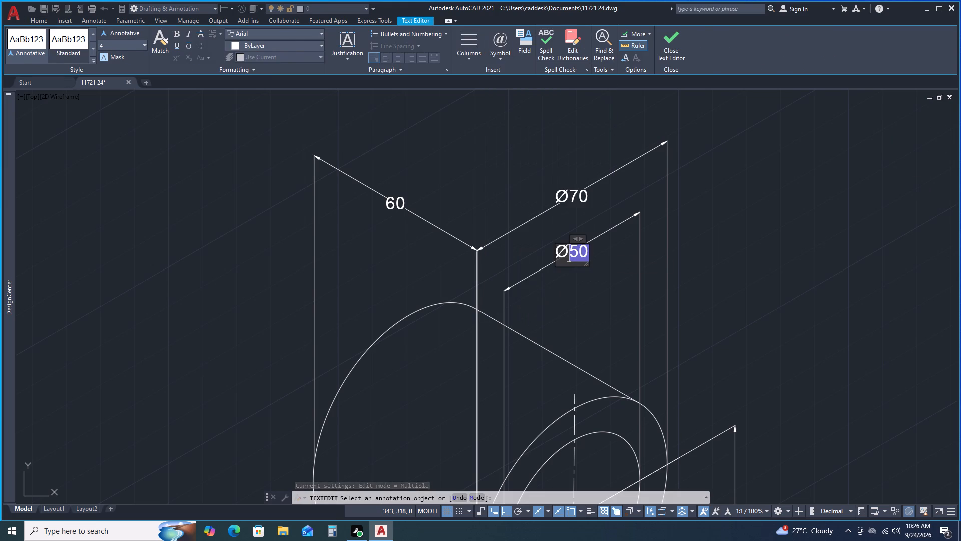
click(535, 140)
scroll(538, 140, up, 1)
key(Escape)
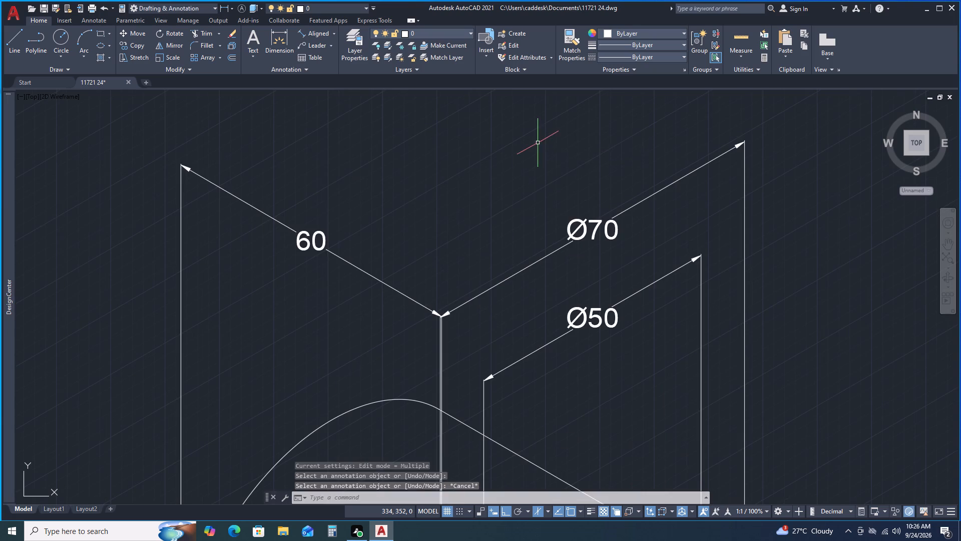
Stretch the base's 120 dimension line upward so its end meets the end of the 80 dimension.
scroll(538, 143, down, 2)
scroll(528, 210, down, 2)
middle_drag(594, 362, 640, 246)
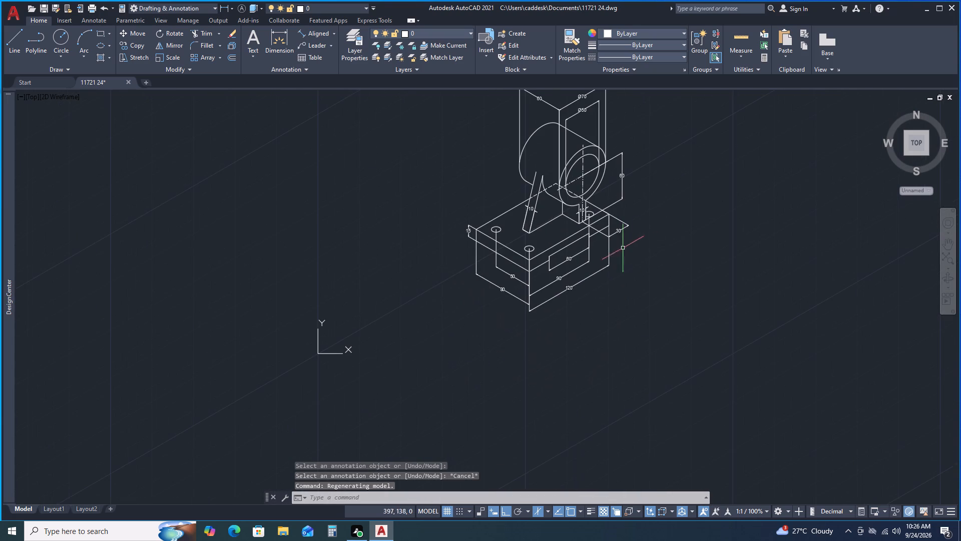
scroll(562, 304, up, 2)
scroll(484, 311, up, 2)
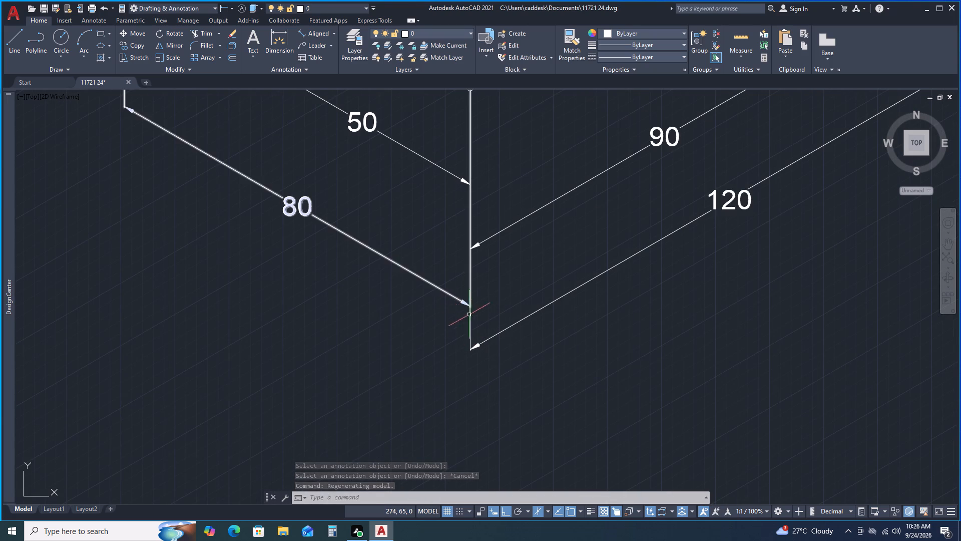
click(478, 347)
click(471, 349)
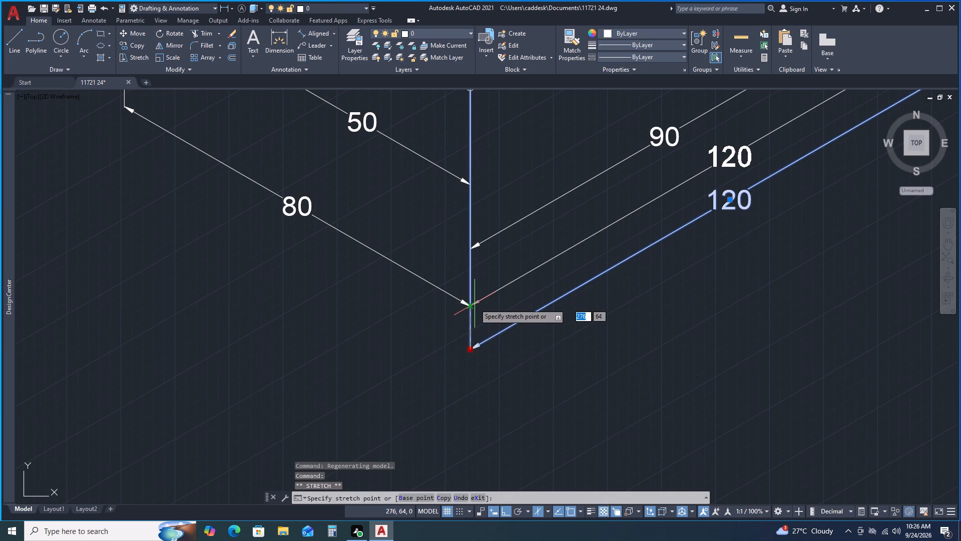
click(474, 304)
key(Escape)
Place a multileader from the edge of the base hole nearest the 15 dimension, landing beyond the base's back edge with ortho off.
scroll(475, 305, down, 2)
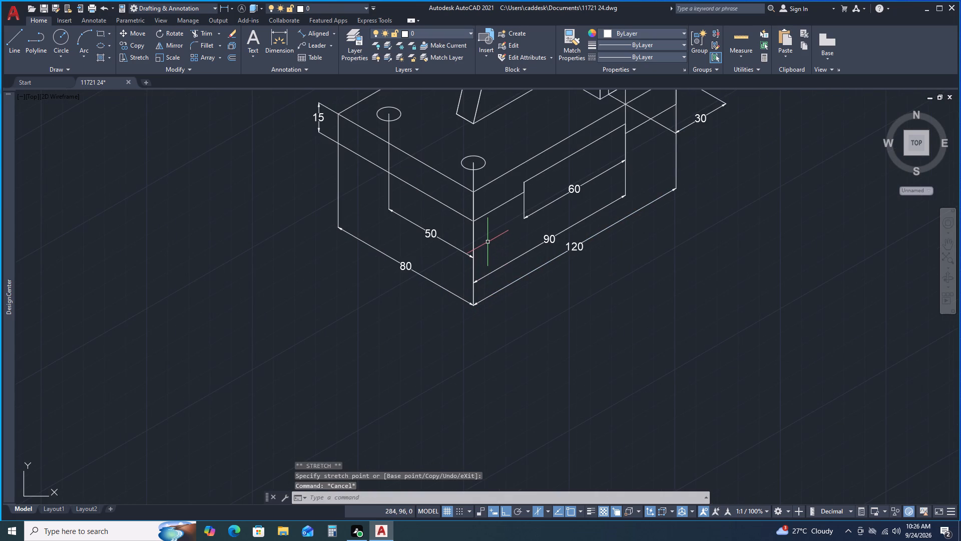
middle_drag(510, 243, 507, 291)
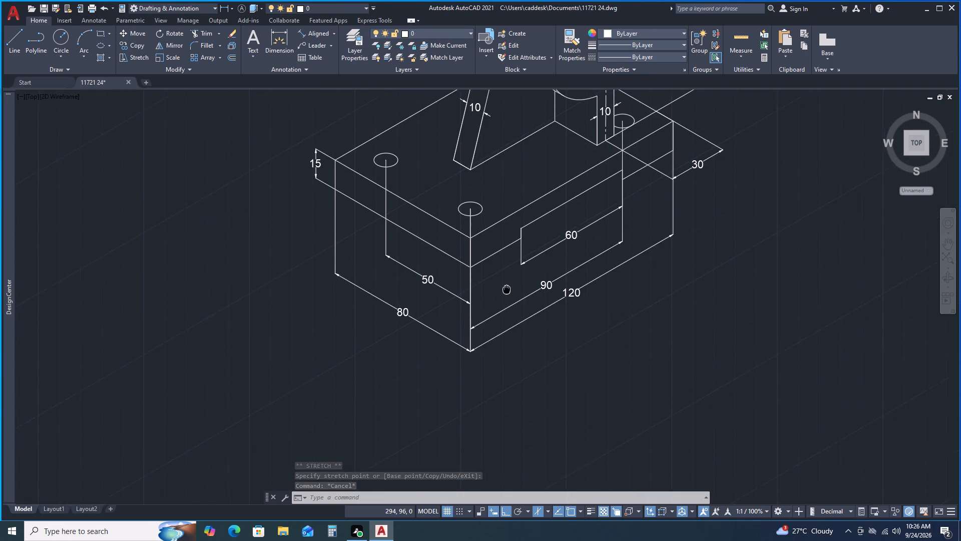
middle_drag(507, 291, 513, 335)
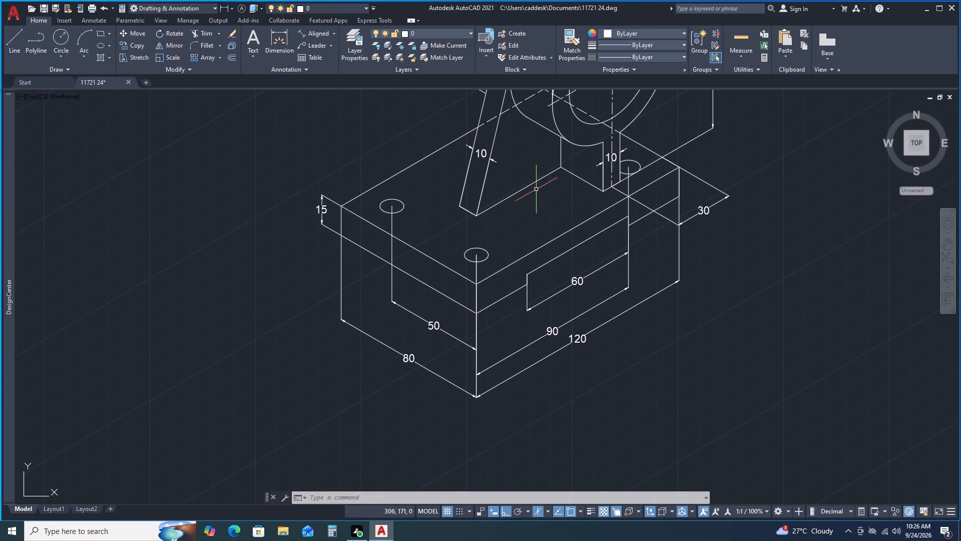
middle_drag(535, 198, 530, 206)
middle_drag(522, 220, 518, 226)
middle_drag(494, 260, 440, 304)
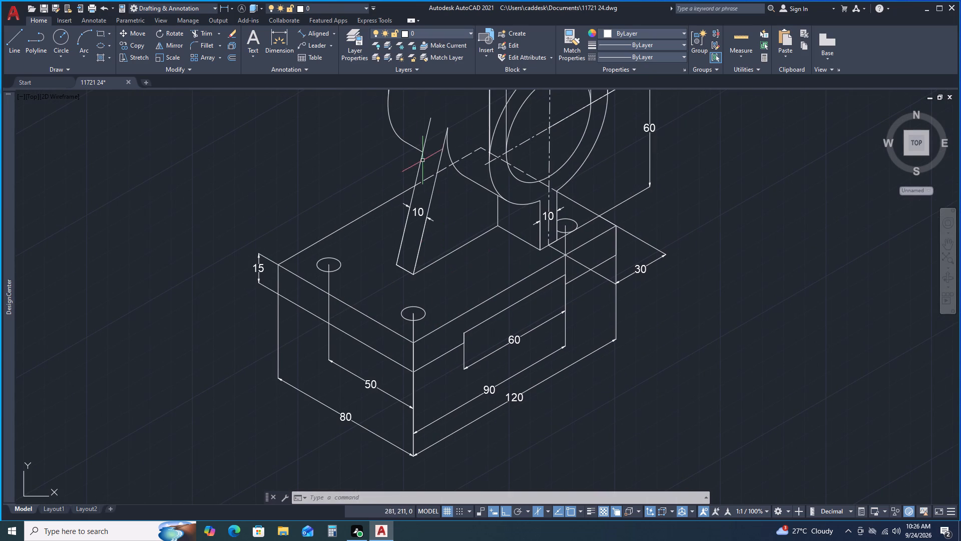
click(319, 42)
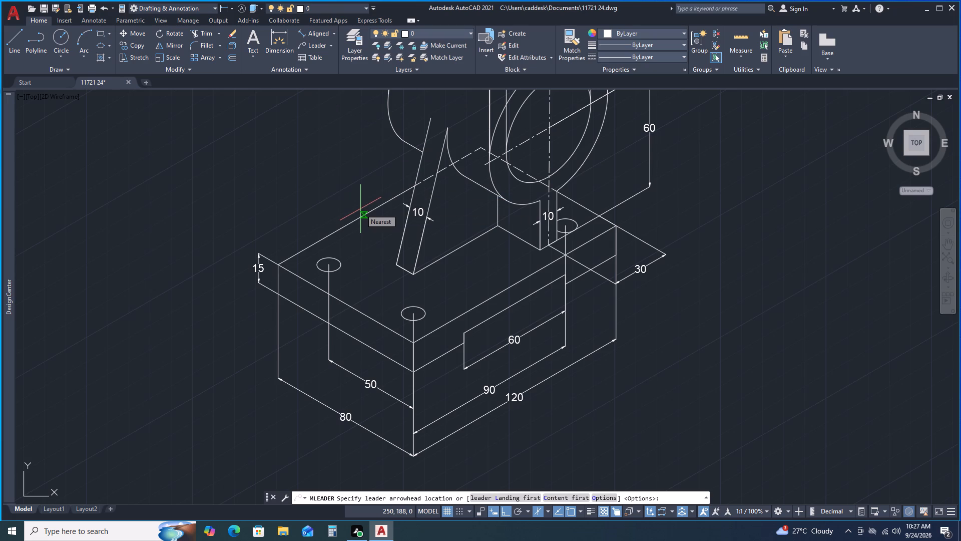
scroll(354, 219, up, 1)
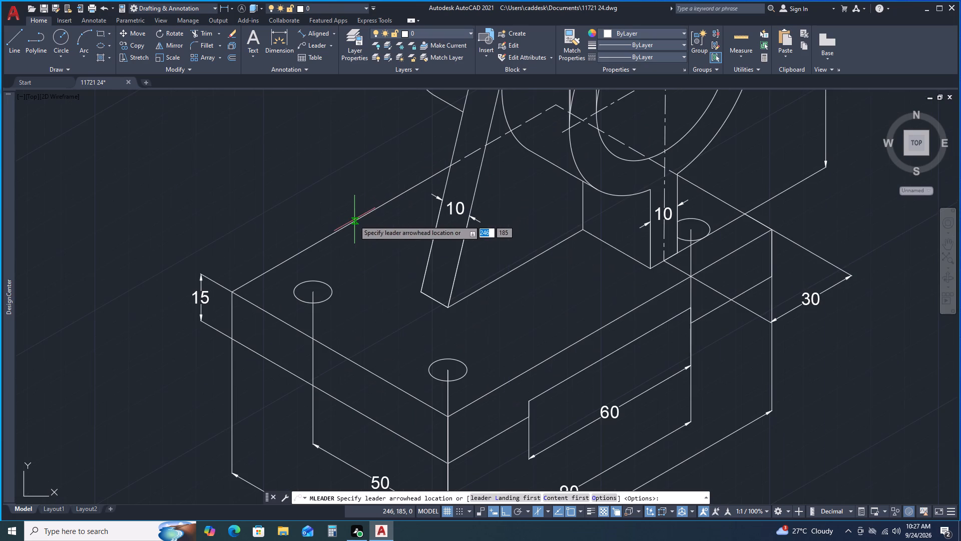
scroll(346, 273, up, 1)
middle_drag(364, 273, 412, 273)
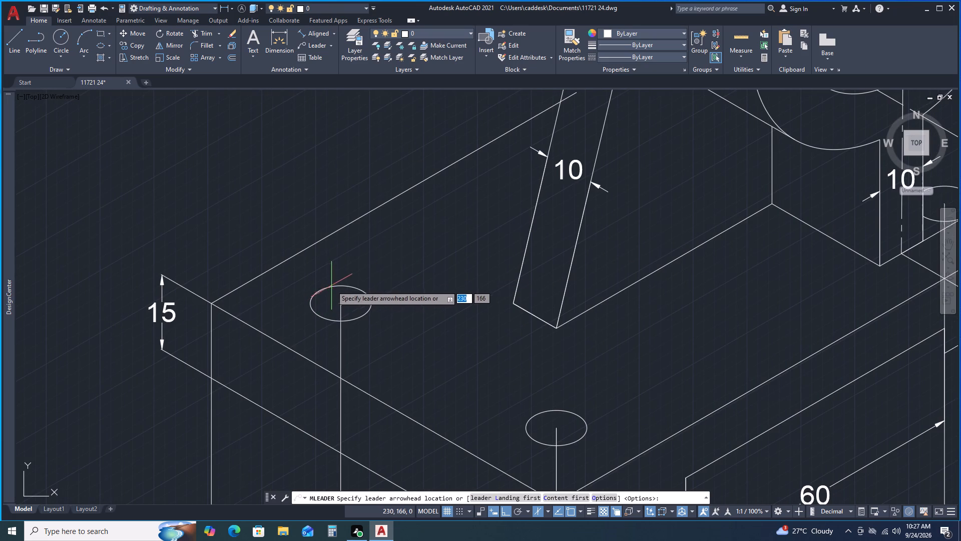
click(330, 286)
key(F8)
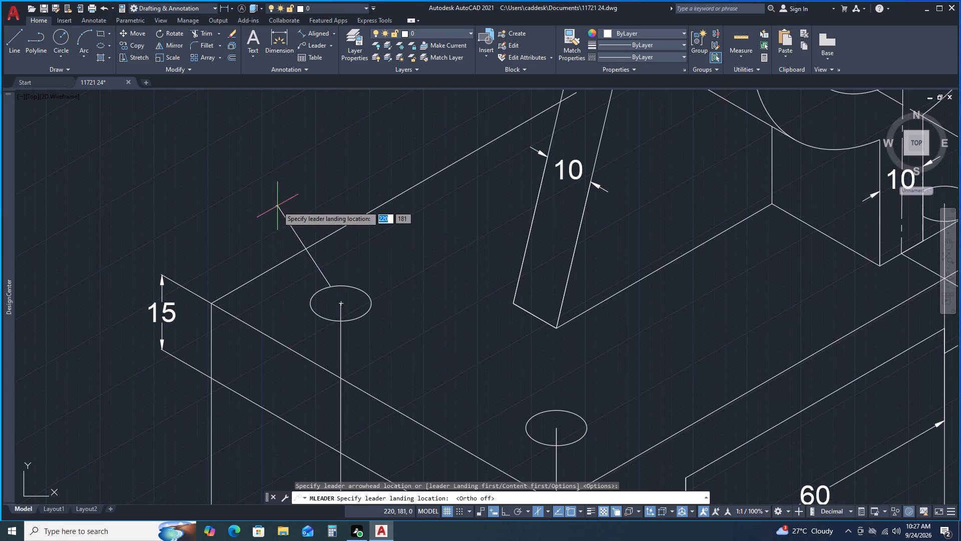
click(275, 165)
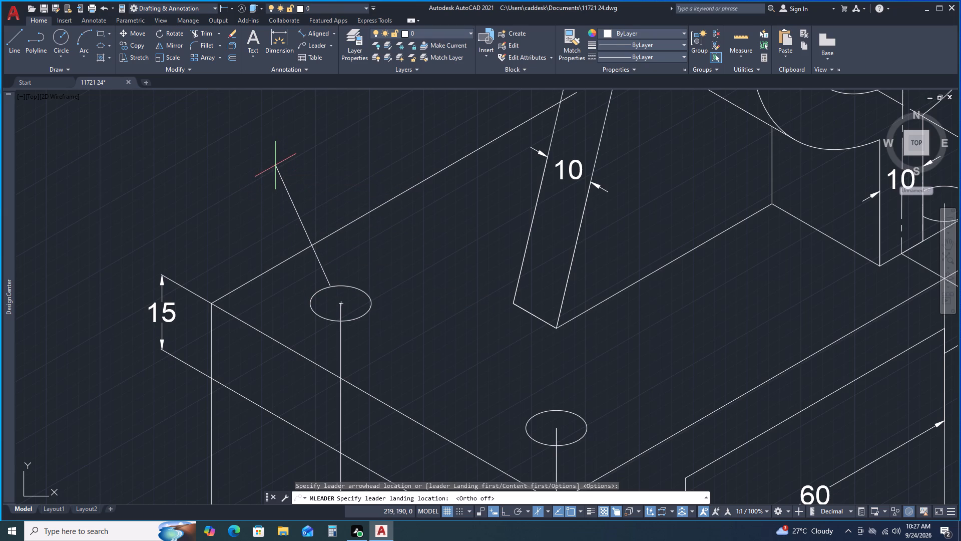
Set the hole leader's text height to 4 and enter its note as 4HOLES Ø10.
click(120, 46)
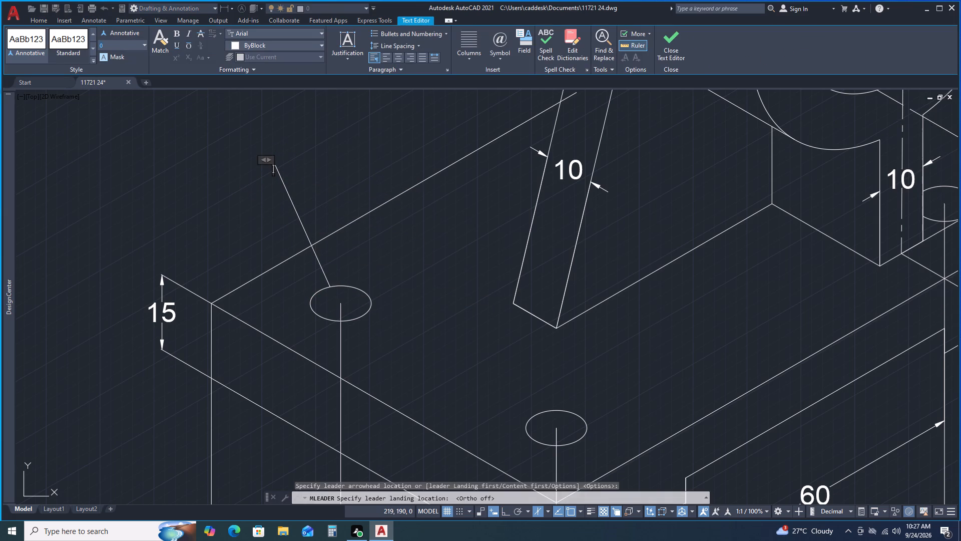
key(4)
key(Return)
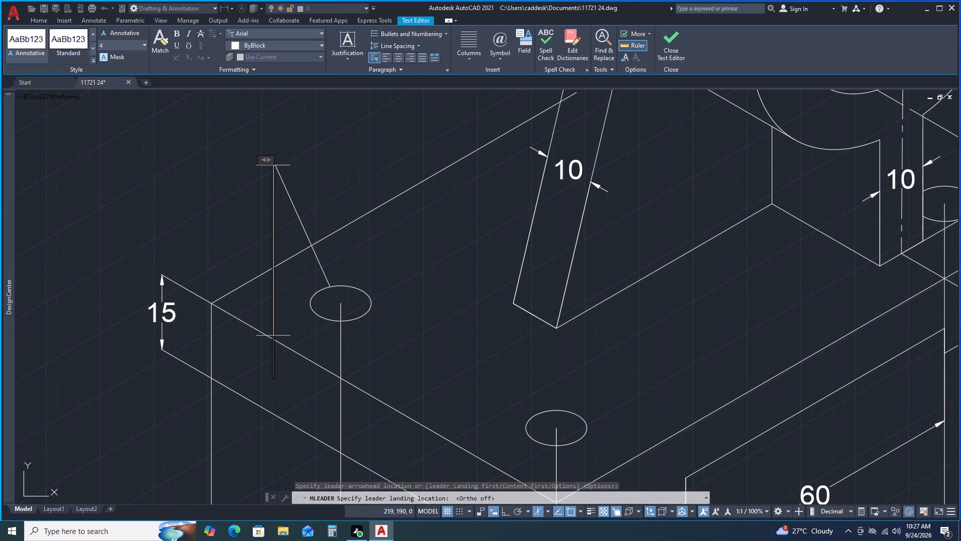
key(4)
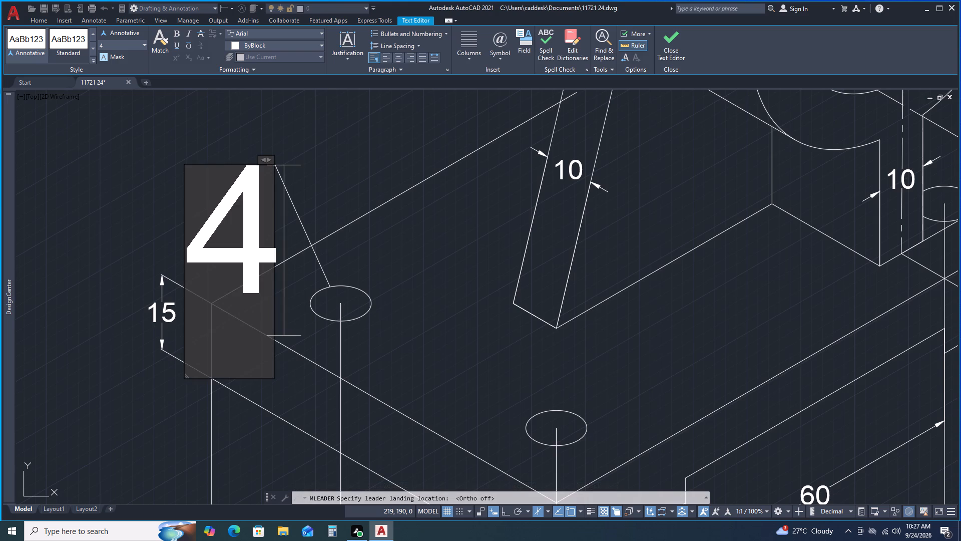
text(HOLES)
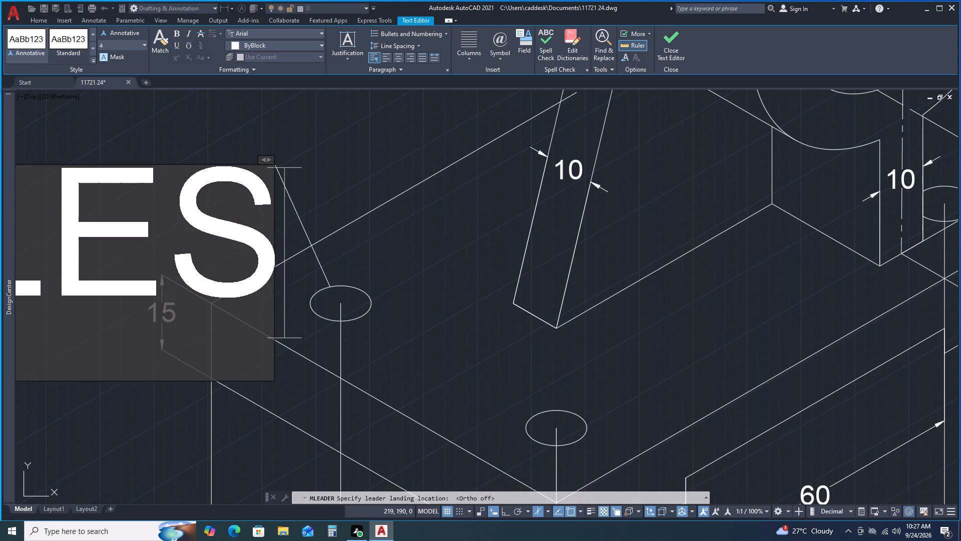
key(space)
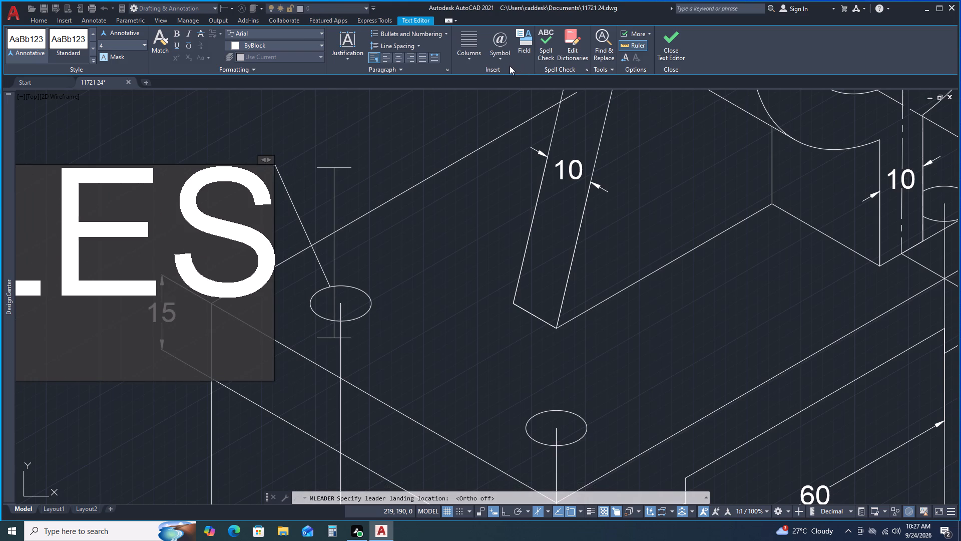
click(502, 60)
click(510, 90)
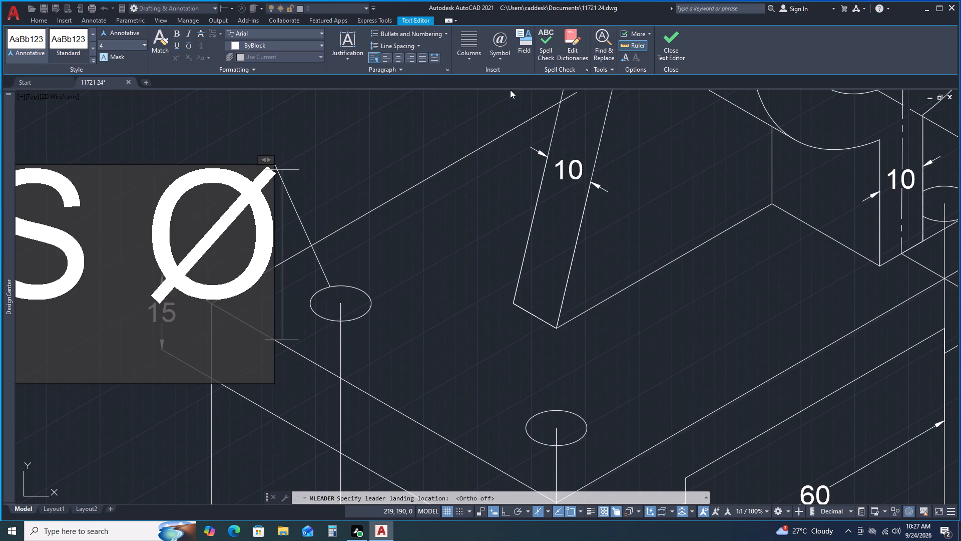
text(10)
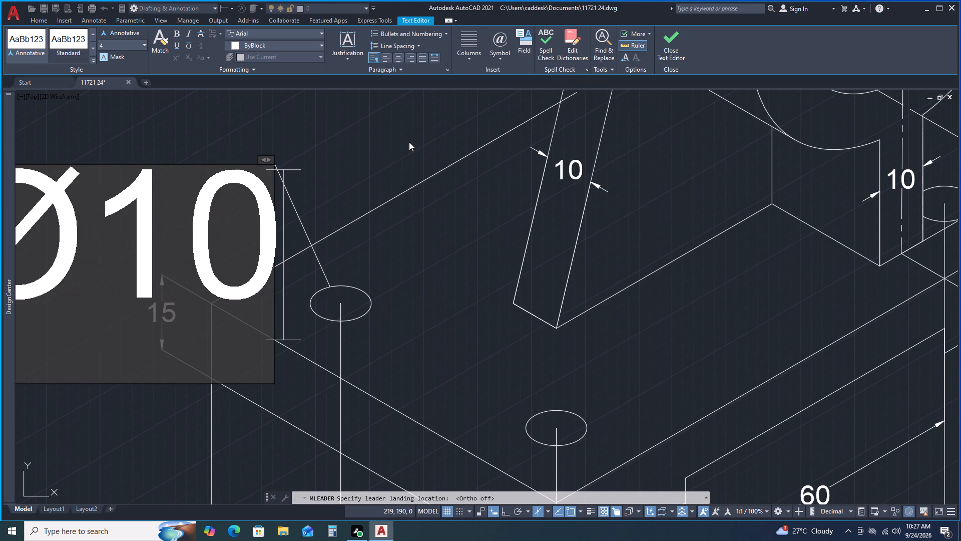
click(409, 142)
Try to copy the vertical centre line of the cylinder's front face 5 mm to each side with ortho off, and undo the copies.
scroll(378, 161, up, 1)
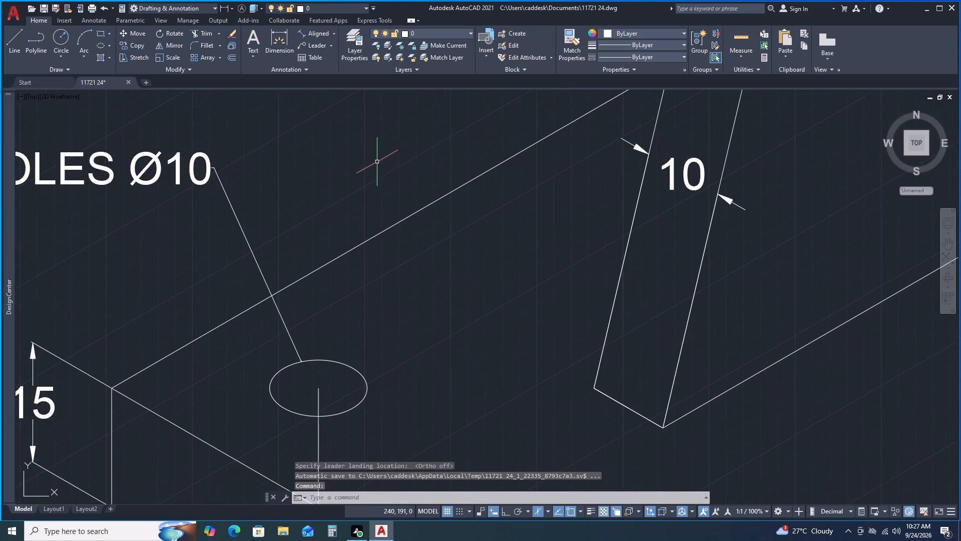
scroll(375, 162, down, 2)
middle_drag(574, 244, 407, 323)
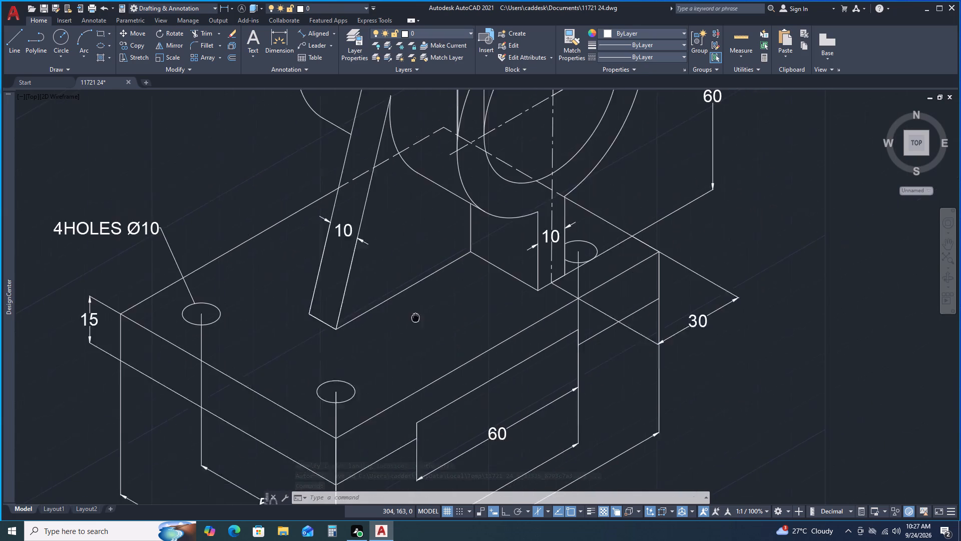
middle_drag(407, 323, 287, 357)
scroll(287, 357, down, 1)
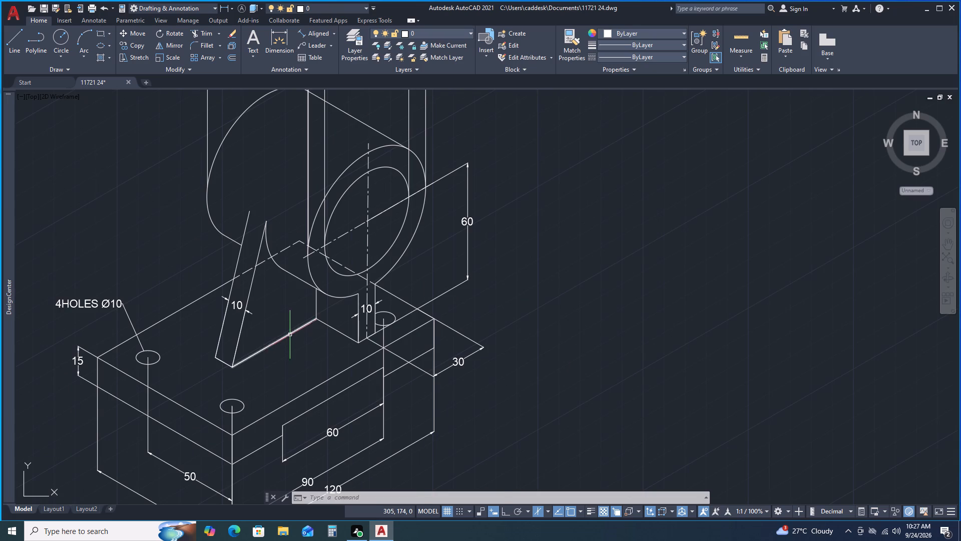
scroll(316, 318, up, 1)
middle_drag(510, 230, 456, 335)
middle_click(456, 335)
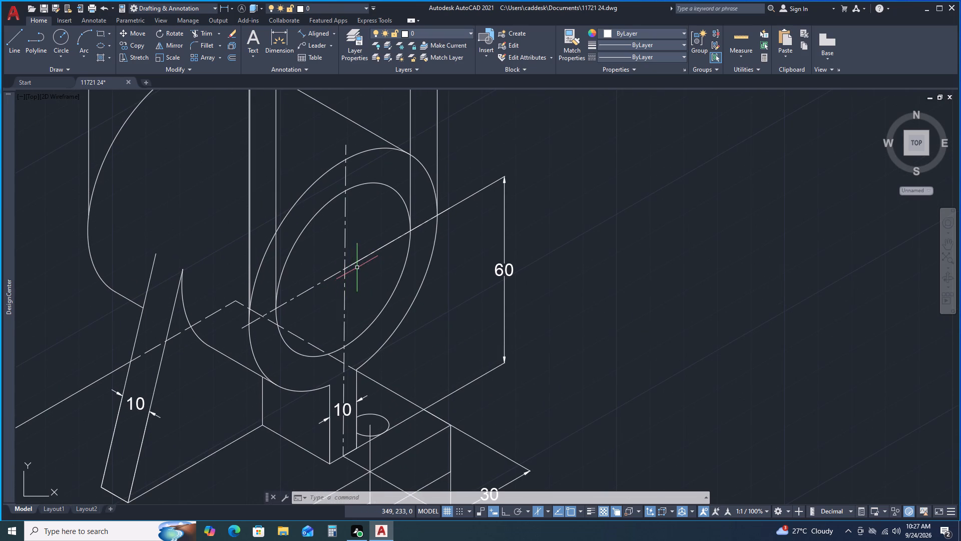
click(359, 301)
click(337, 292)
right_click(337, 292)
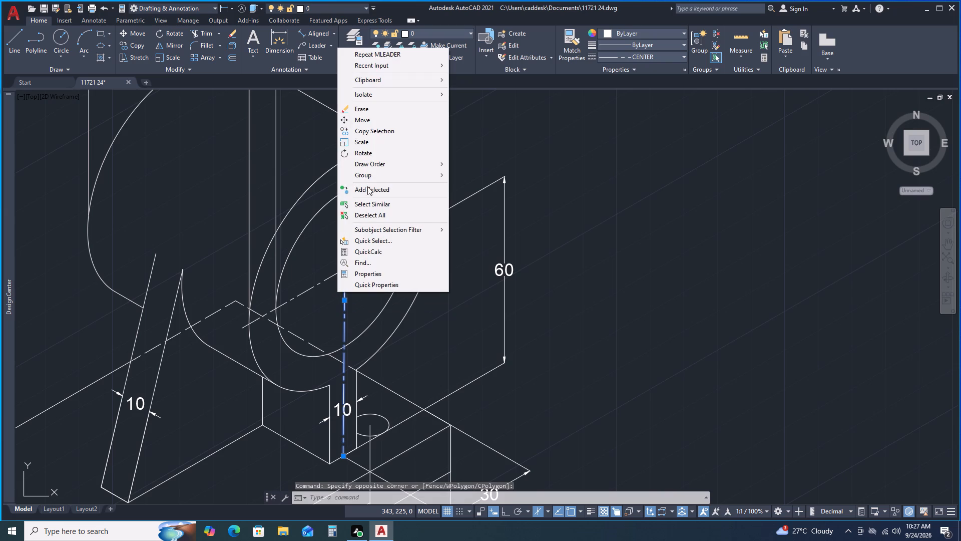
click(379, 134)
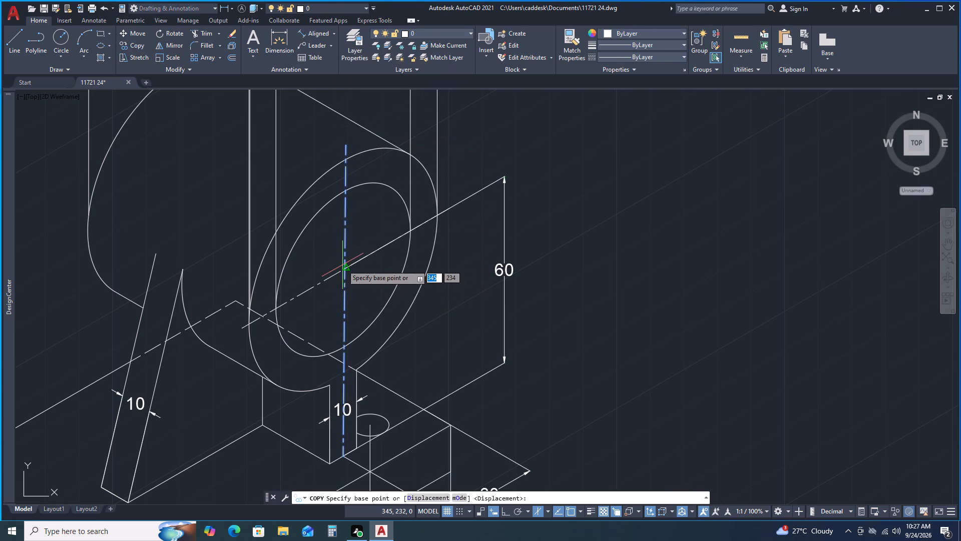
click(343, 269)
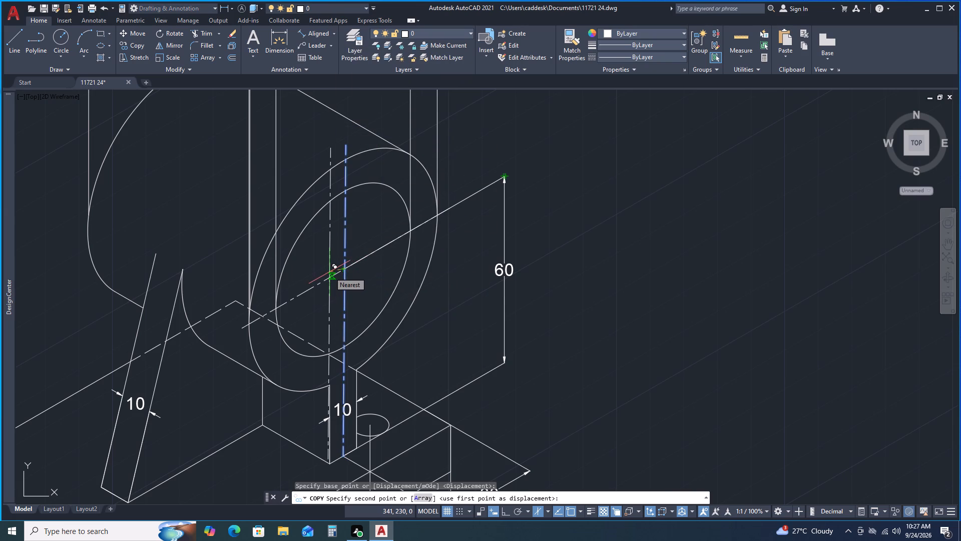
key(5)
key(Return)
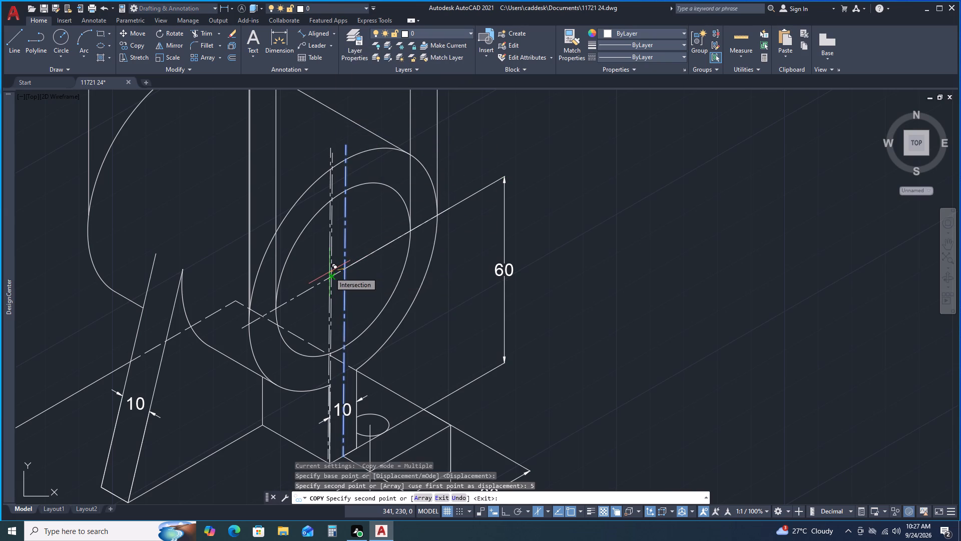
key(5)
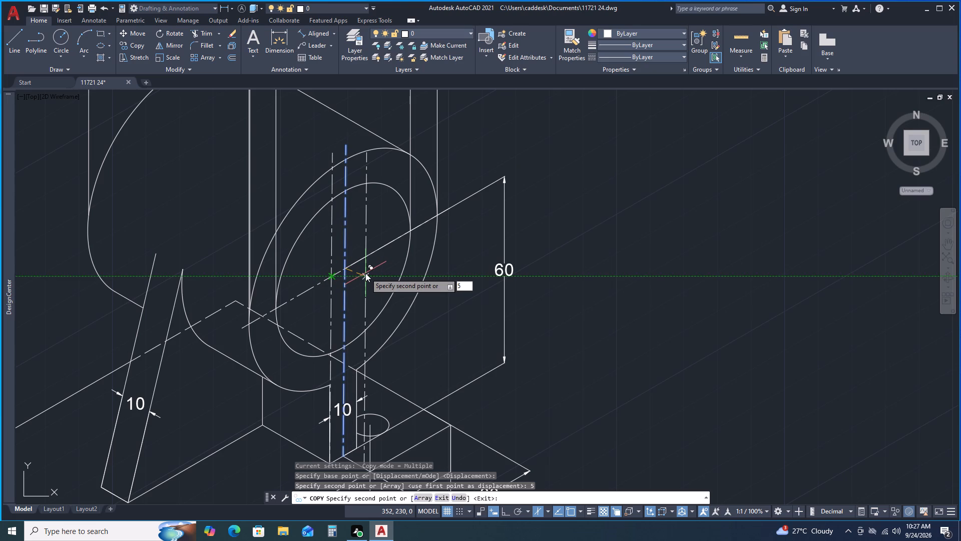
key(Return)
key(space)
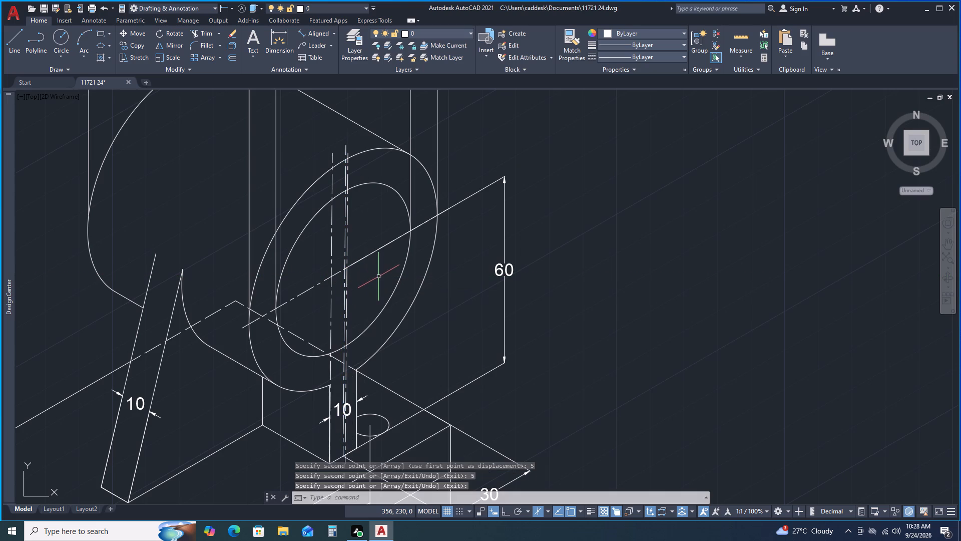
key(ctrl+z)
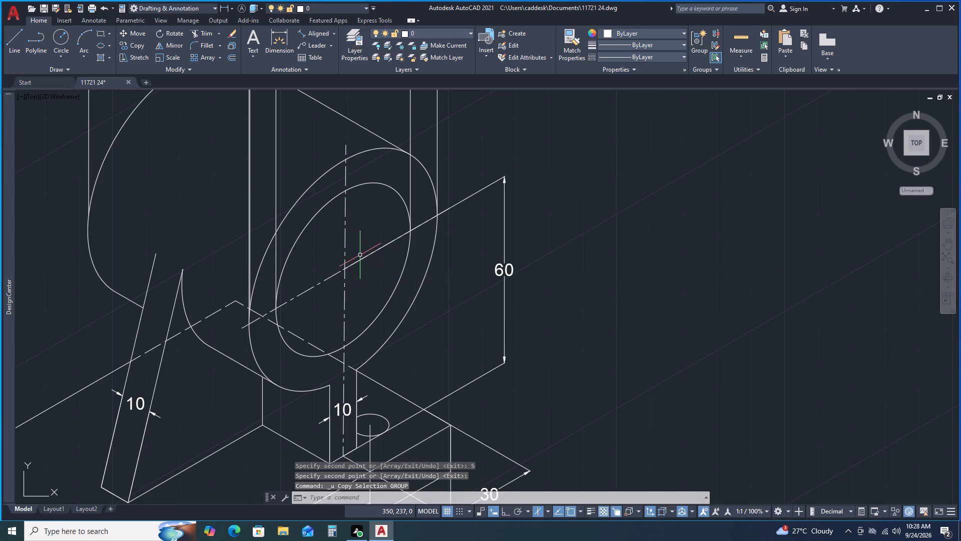
Copy the vertical centre line of the cylinder's front face 5 mm to each side along the sloping centre line, with isoplane Top and ortho on.
click(336, 240)
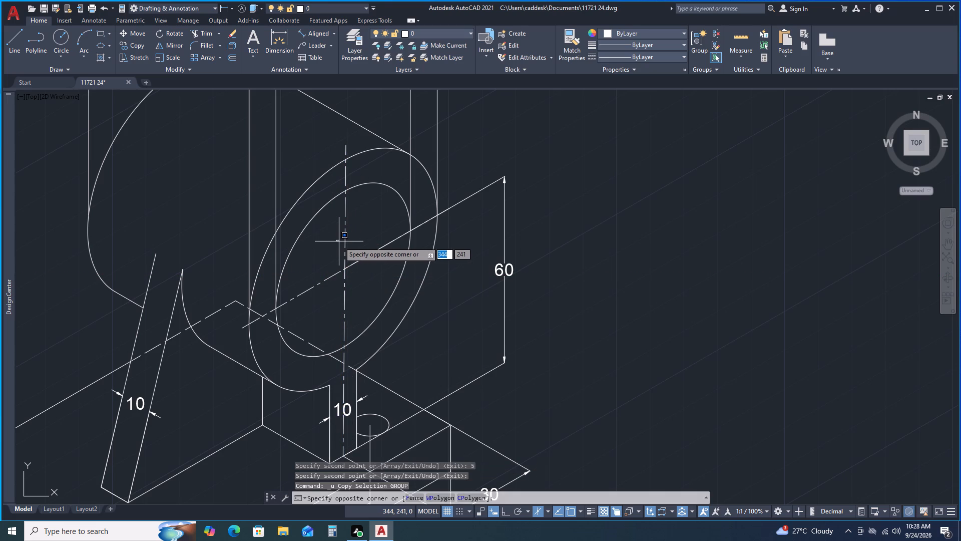
click(336, 245)
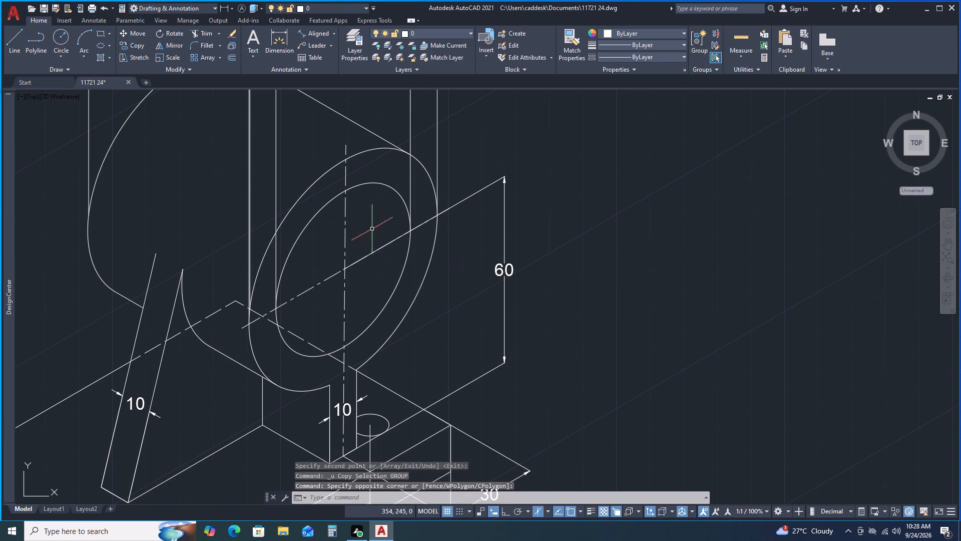
click(372, 229)
click(338, 236)
right_click(338, 236)
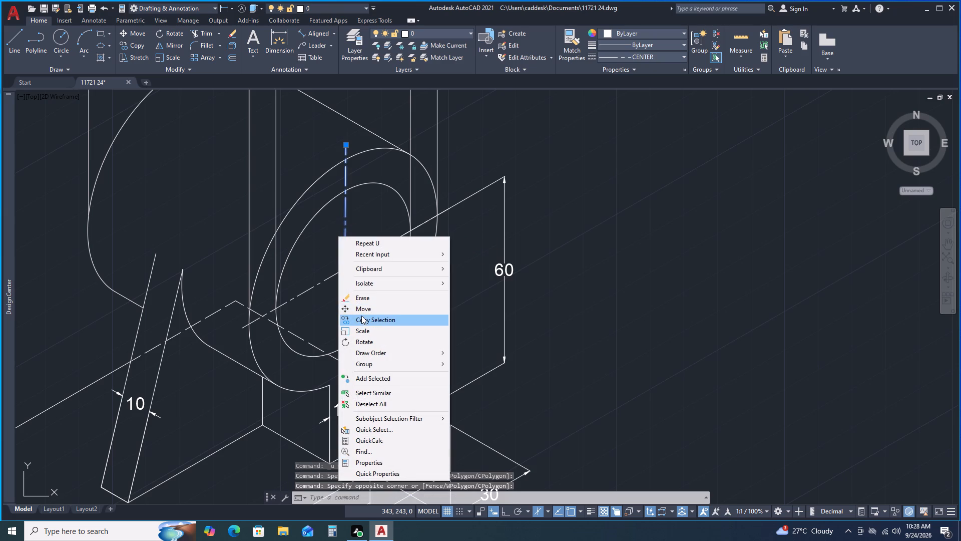
click(366, 322)
scroll(346, 270, up, 1)
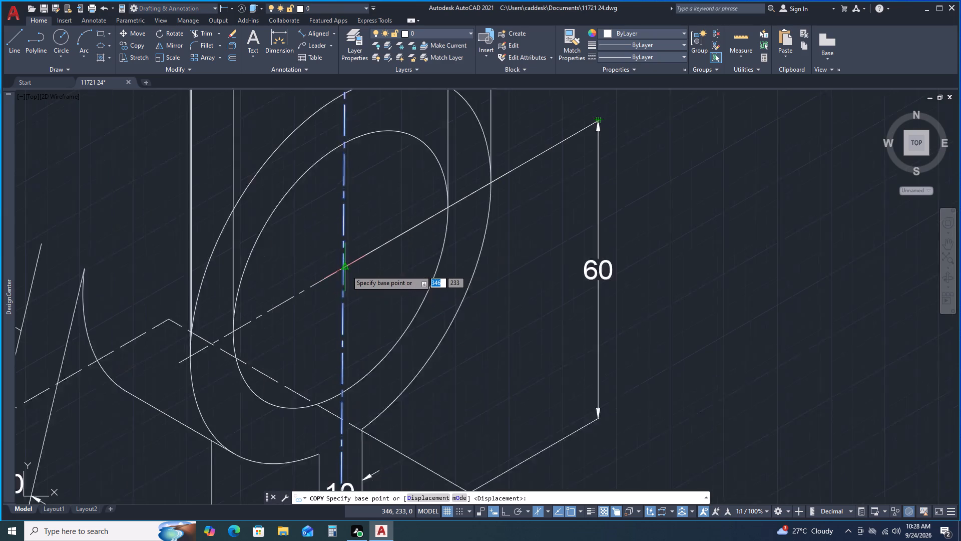
scroll(346, 270, up, 2)
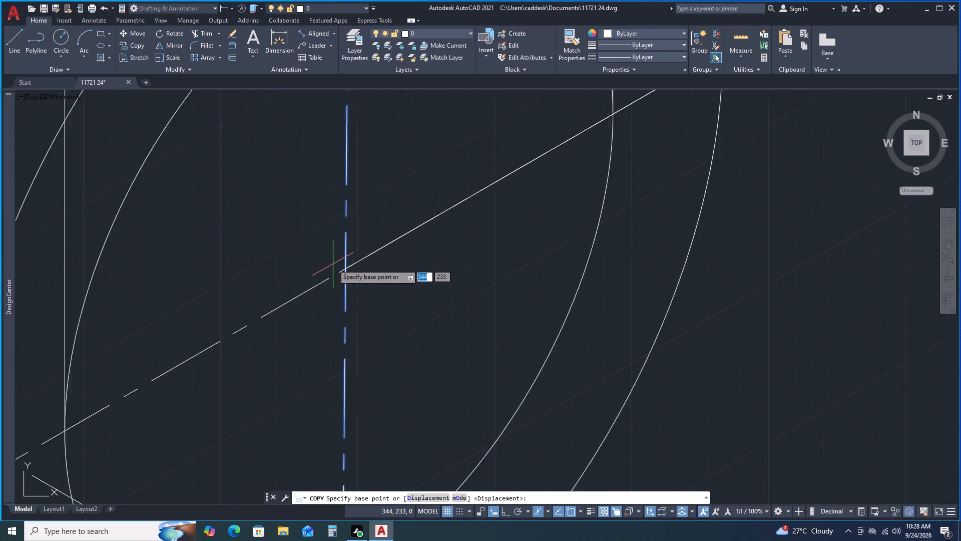
scroll(333, 264, up, 1)
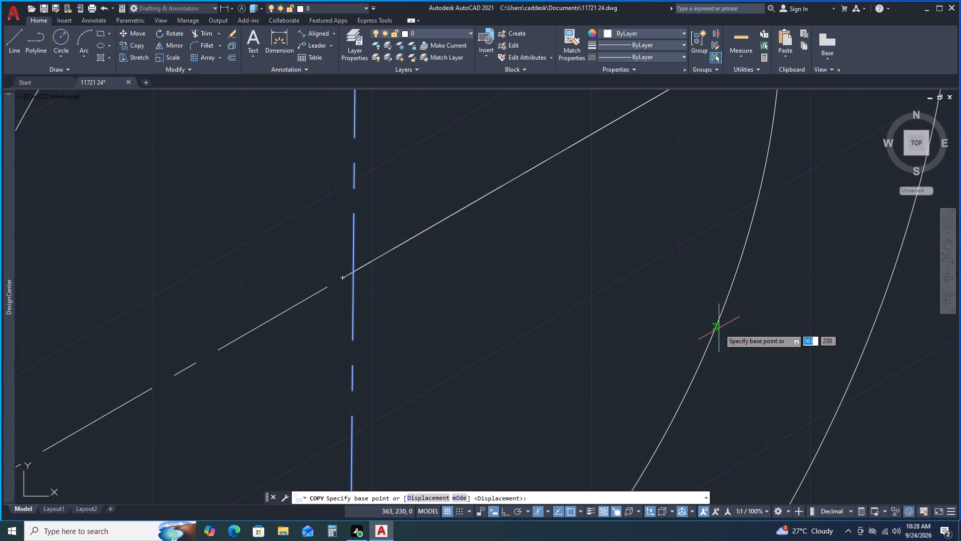
scroll(420, 277, down, 1)
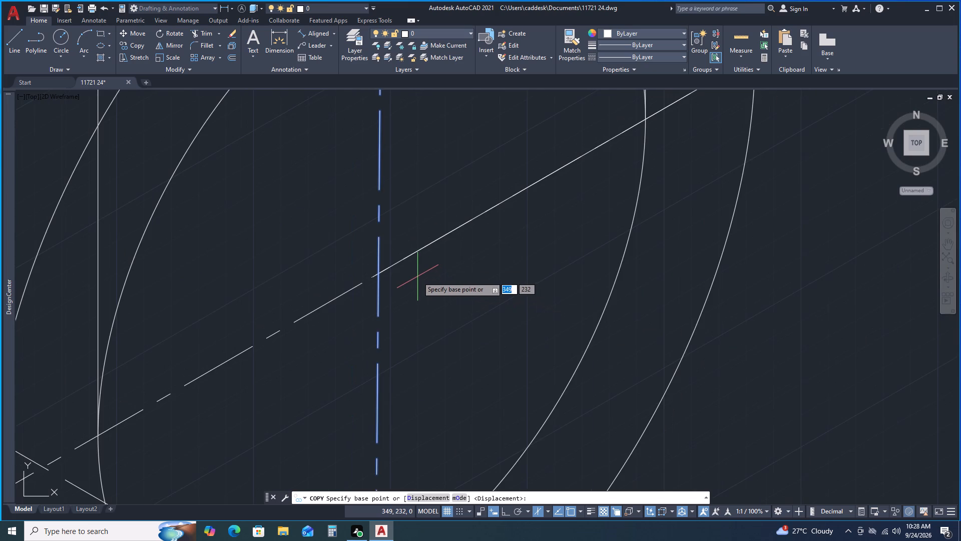
scroll(416, 277, down, 2)
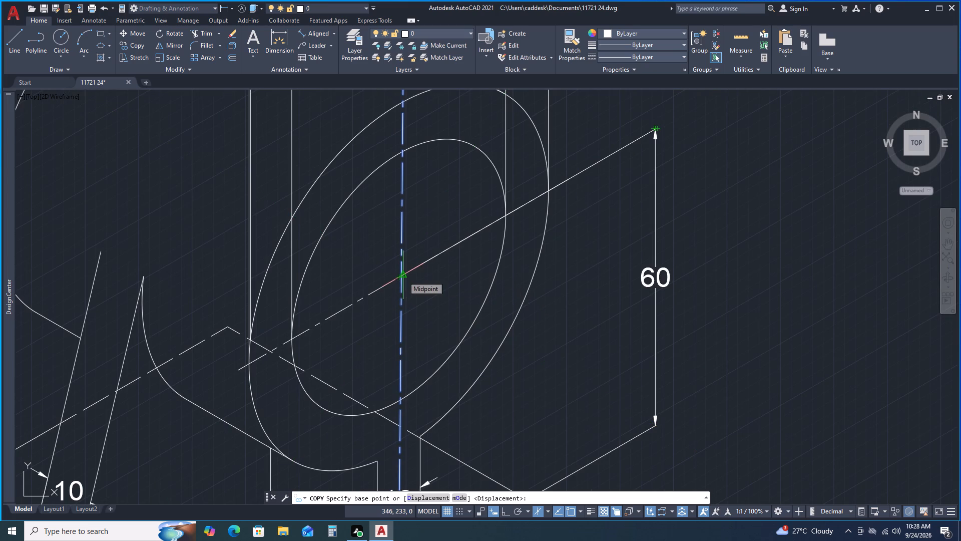
scroll(403, 276, down, 1)
scroll(403, 276, up, 1)
scroll(417, 292, down, 1)
scroll(417, 292, up, 3)
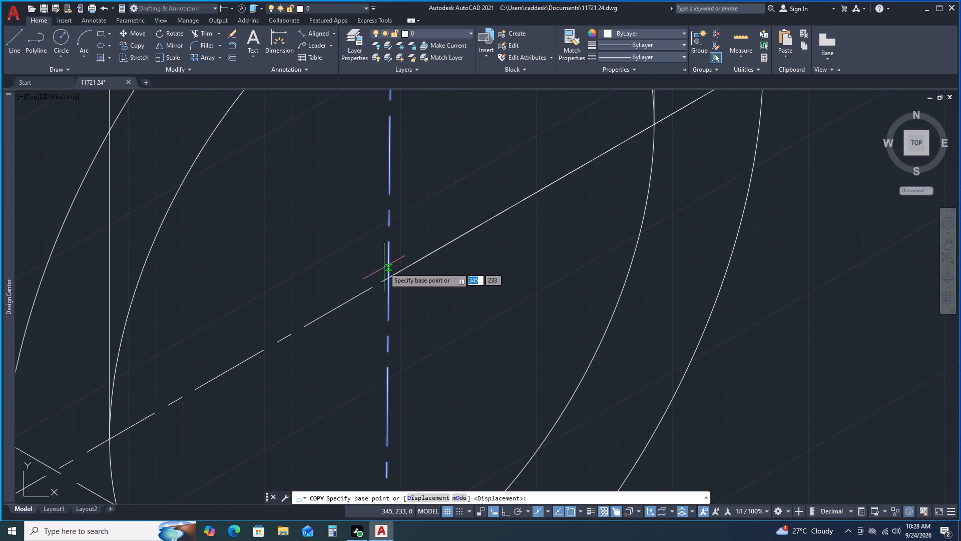
click(386, 280)
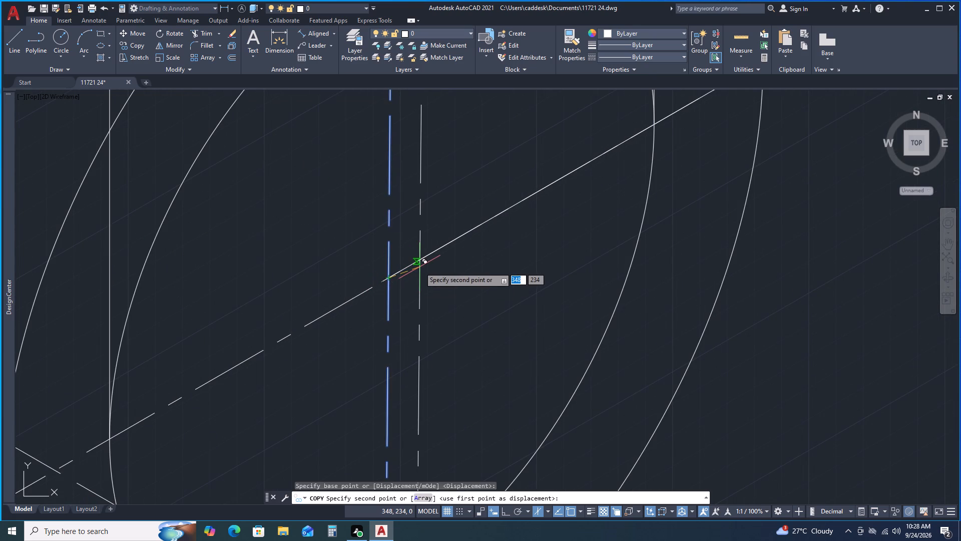
key(F5)
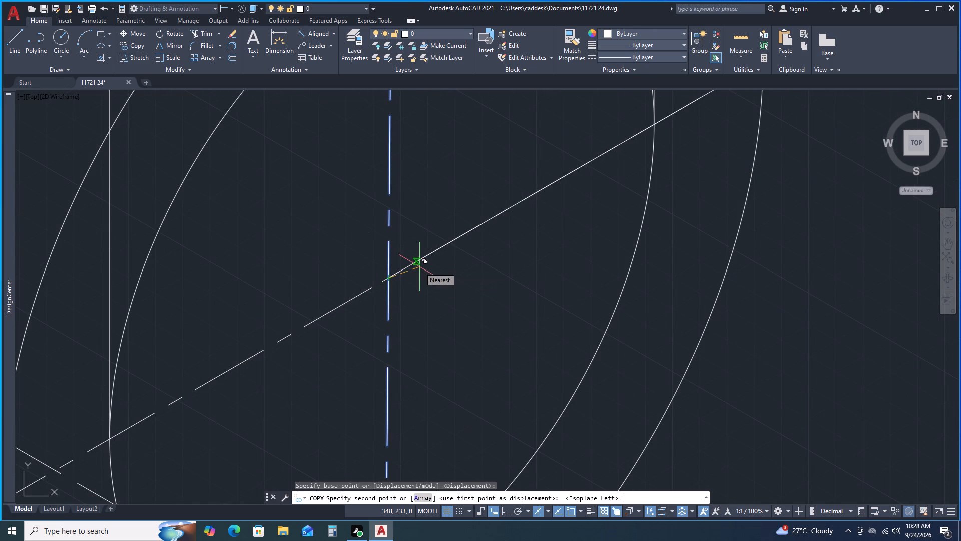
key(F5)
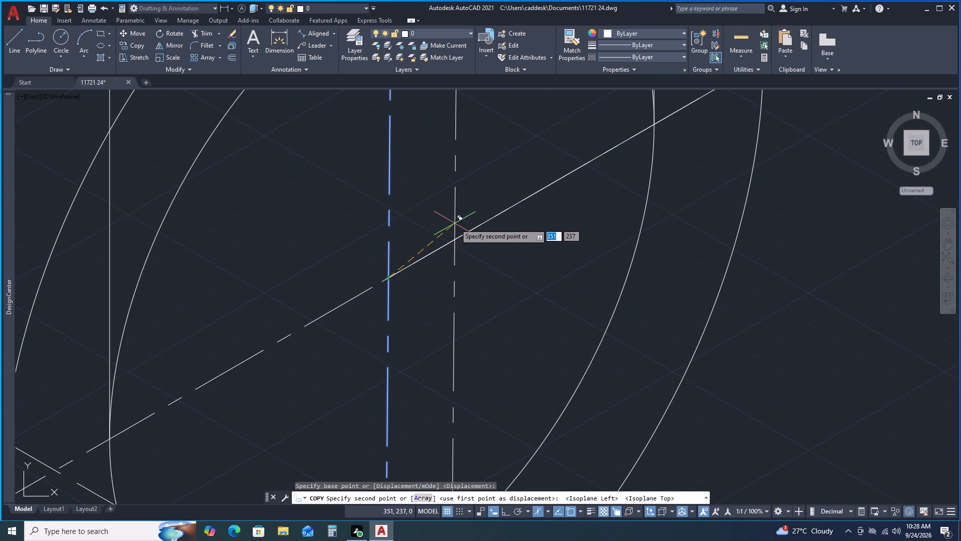
key(F8)
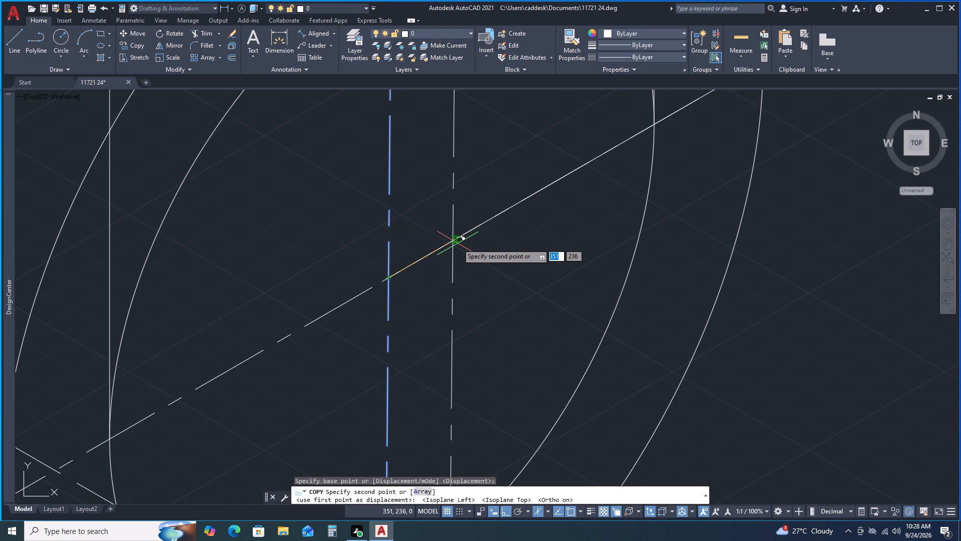
key(5)
key(Return)
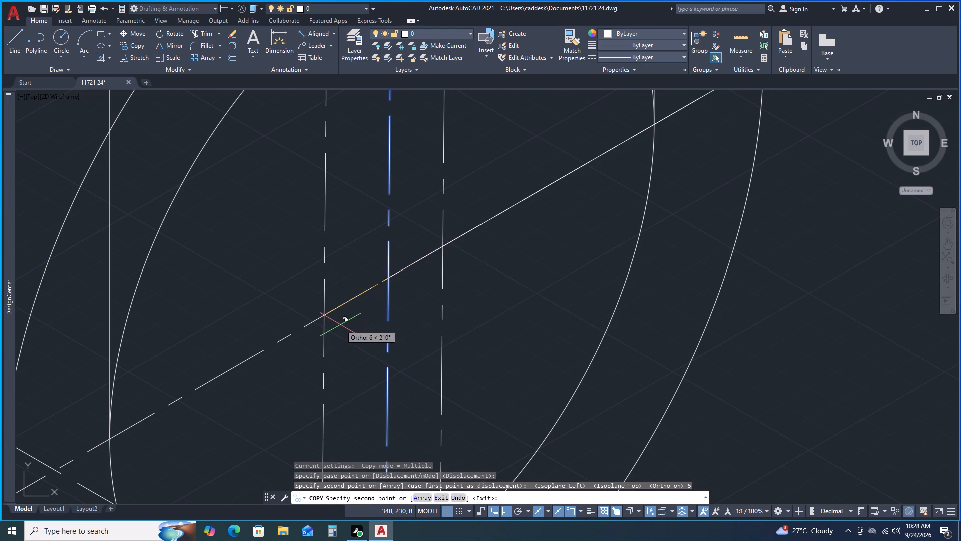
key(5)
key(Return)
key(space)
Trim the vertical centre line and its two copies where they extend above the outer ellipse of the cylinder's front face.
scroll(340, 325, up, 1)
scroll(340, 324, down, 1)
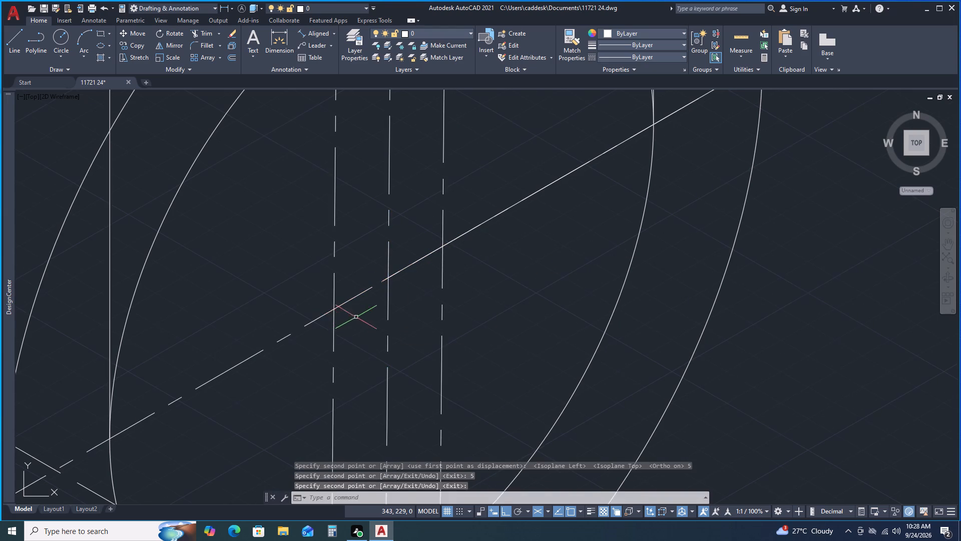
scroll(356, 317, down, 1)
scroll(462, 318, down, 1)
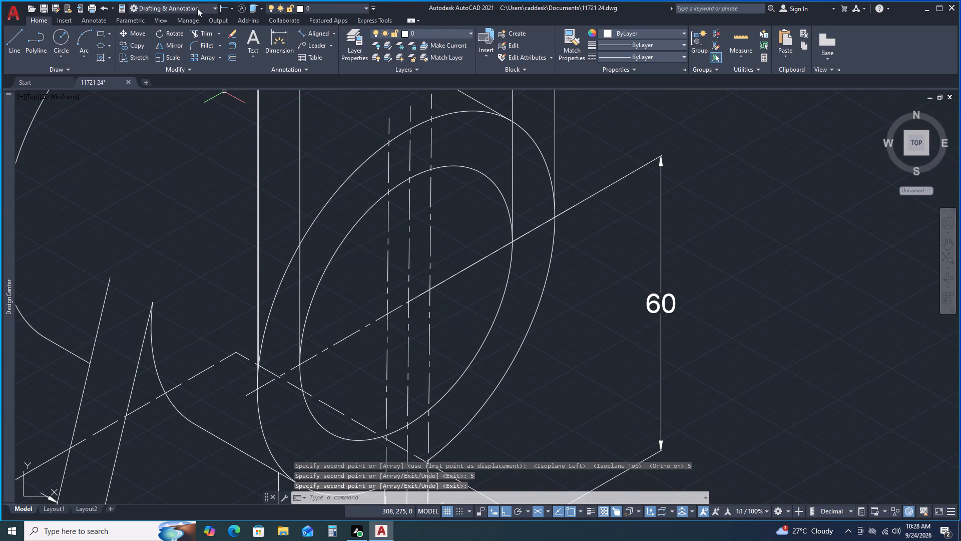
click(203, 31)
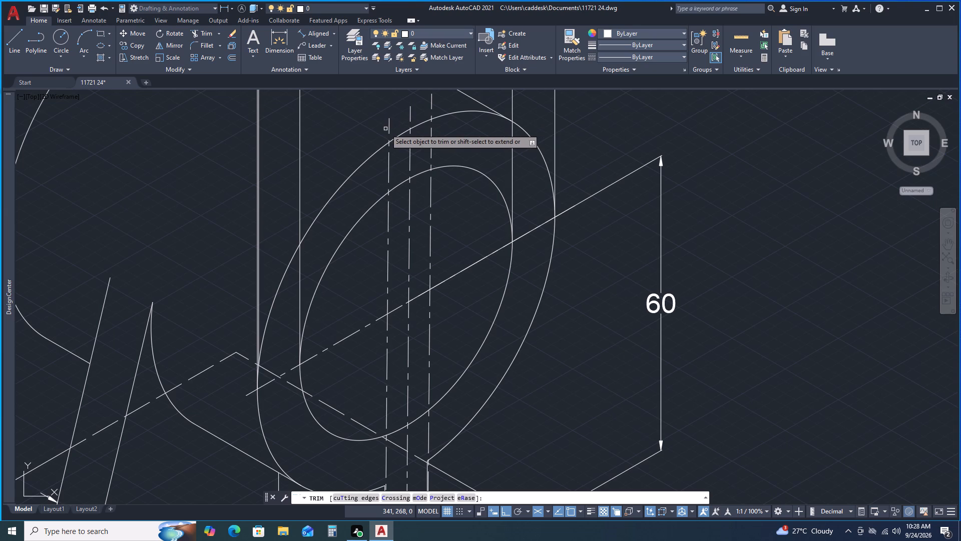
click(388, 131)
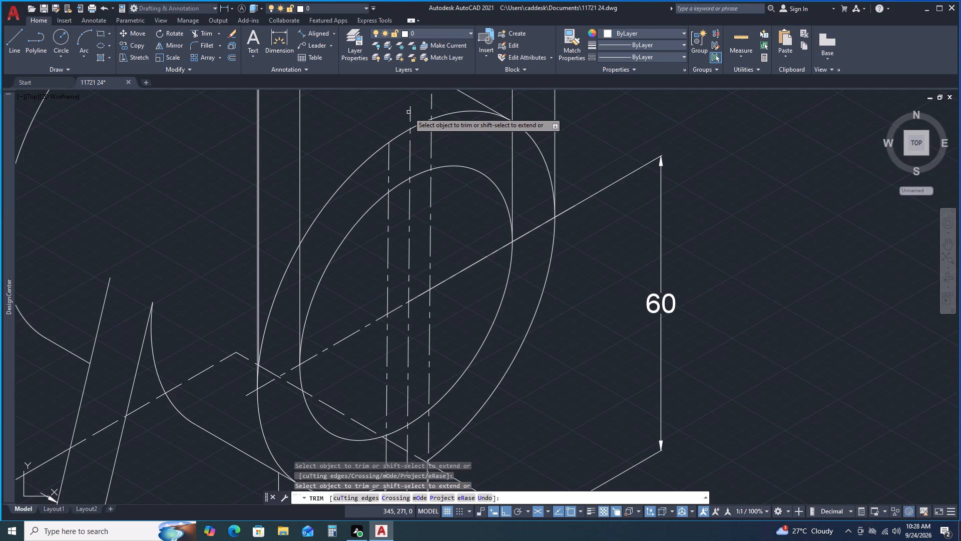
click(411, 112)
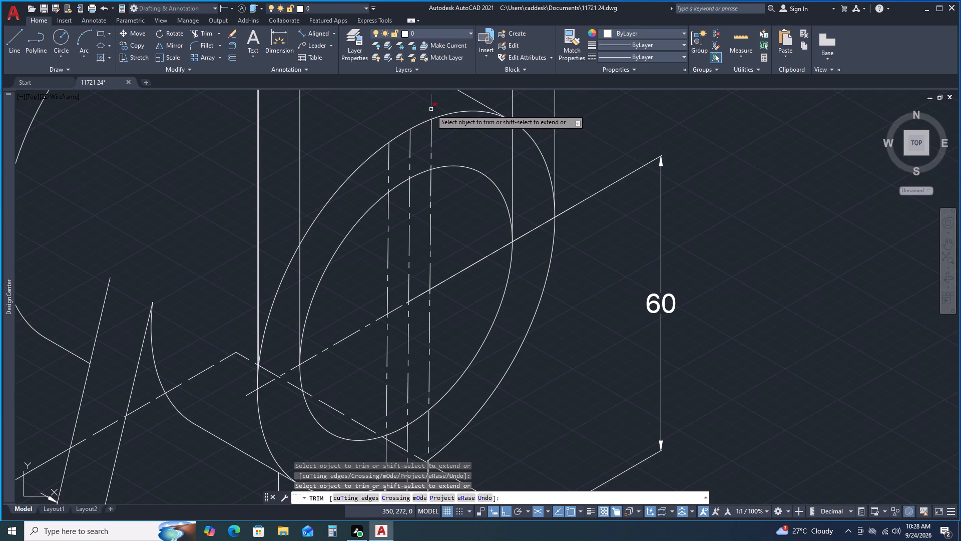
click(431, 109)
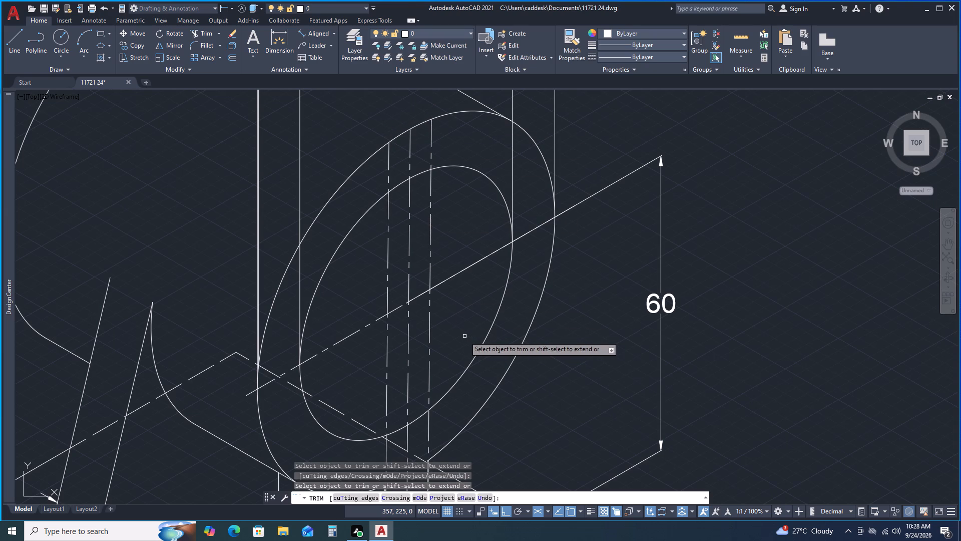
Trim away the left-hand copied line below the inner ellipse of the cylinder's front face, down to the stem.
middle_drag(475, 403, 473, 342)
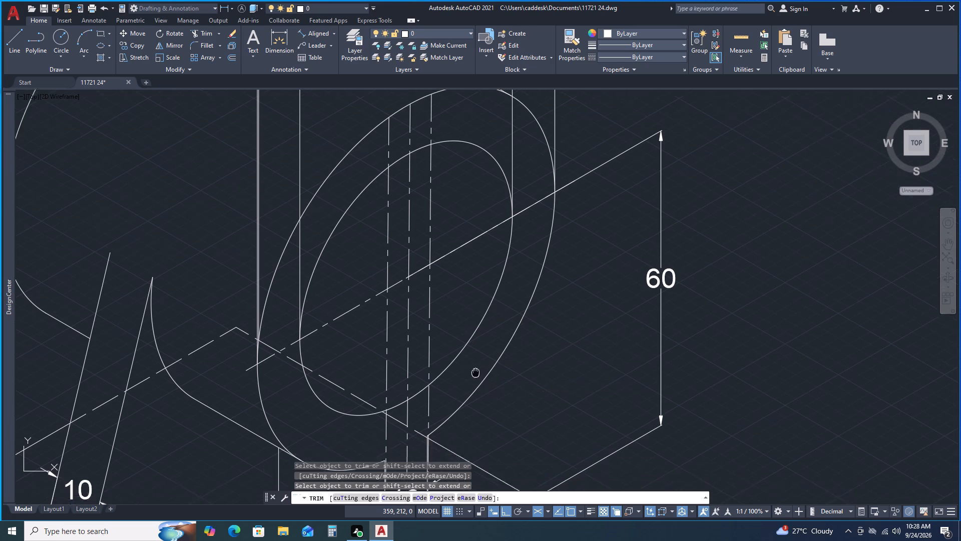
middle_drag(473, 342, 477, 224)
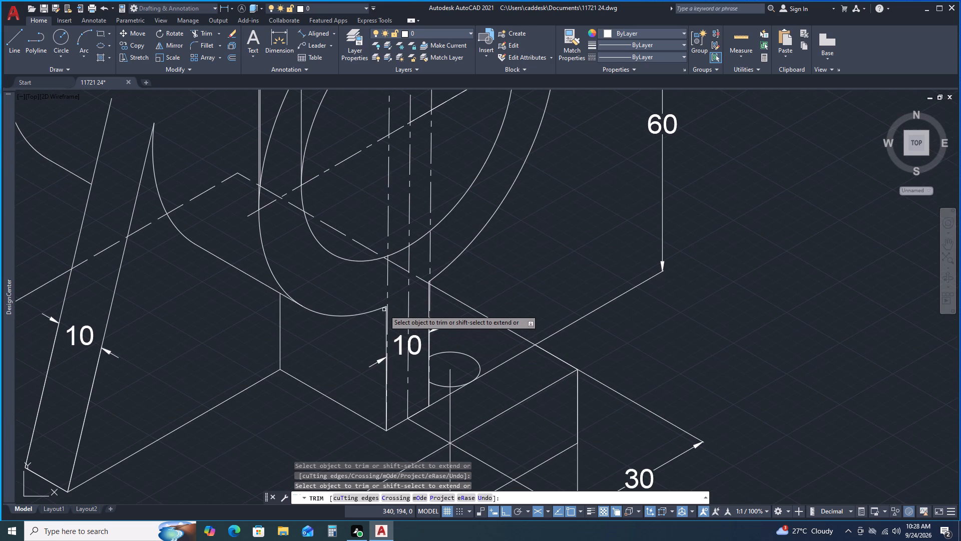
click(387, 278)
scroll(391, 274, up, 1)
scroll(391, 274, down, 1)
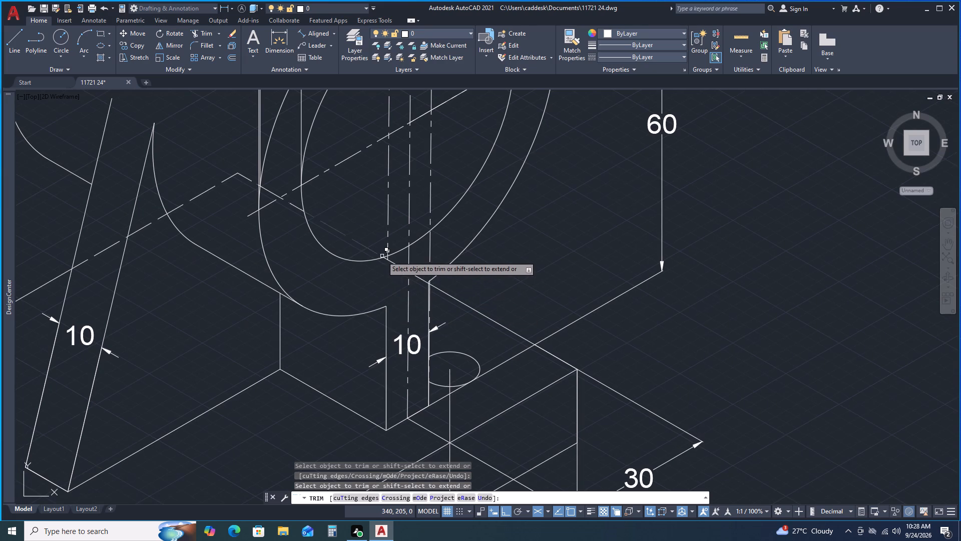
scroll(382, 256, up, 3)
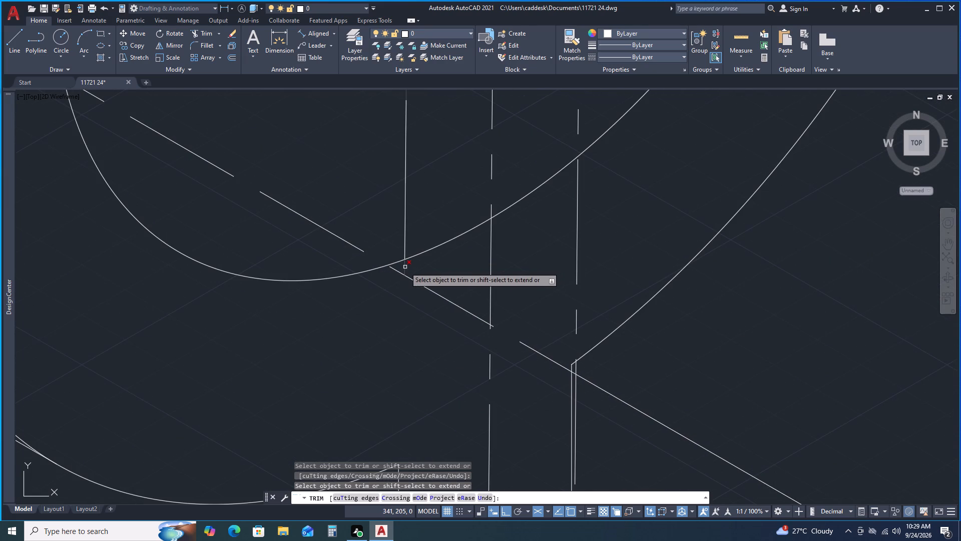
click(405, 267)
Trim away the right-hand copied line below the cylinder's outer ellipse, along the stem's right edge and past the base hole.
scroll(590, 251, down, 3)
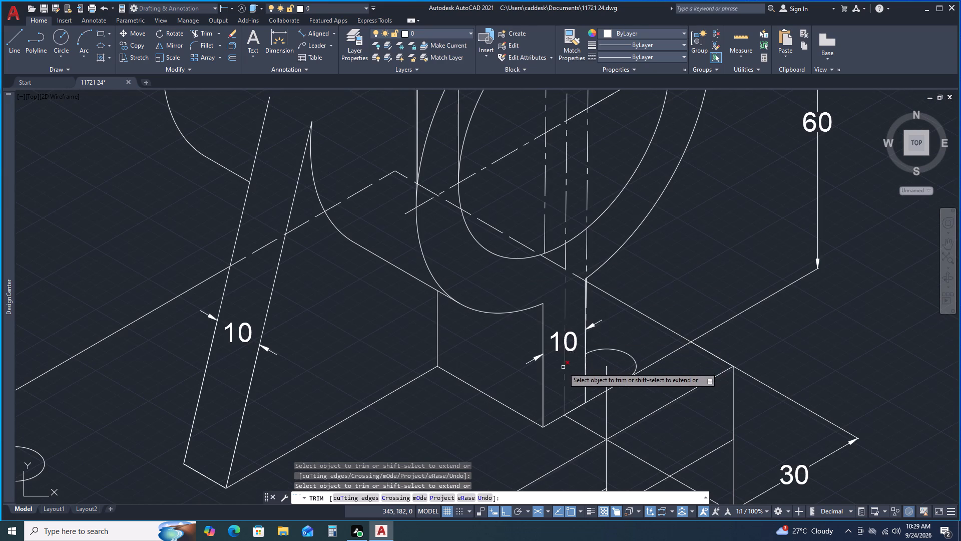
scroll(562, 368, down, 1)
scroll(562, 368, up, 3)
middle_drag(601, 353, 570, 372)
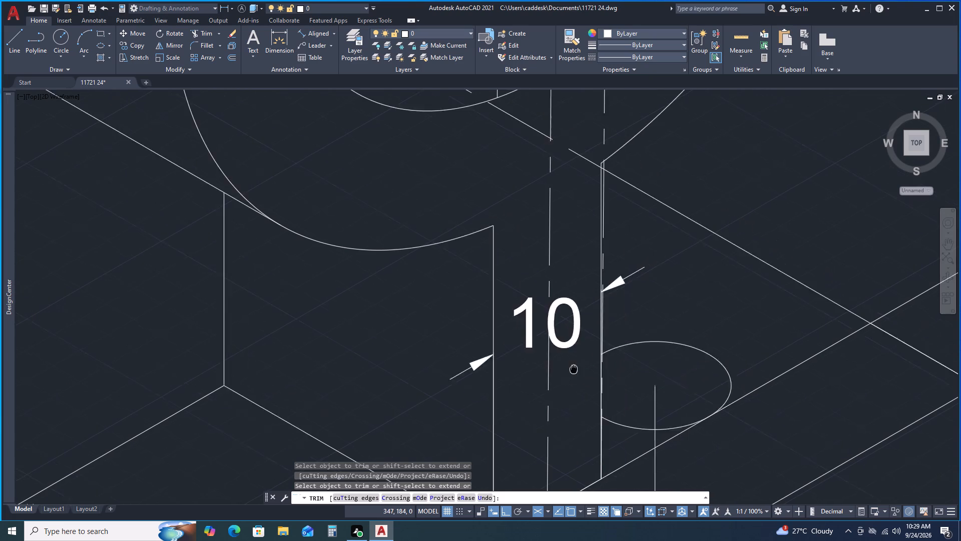
middle_drag(570, 372, 509, 402)
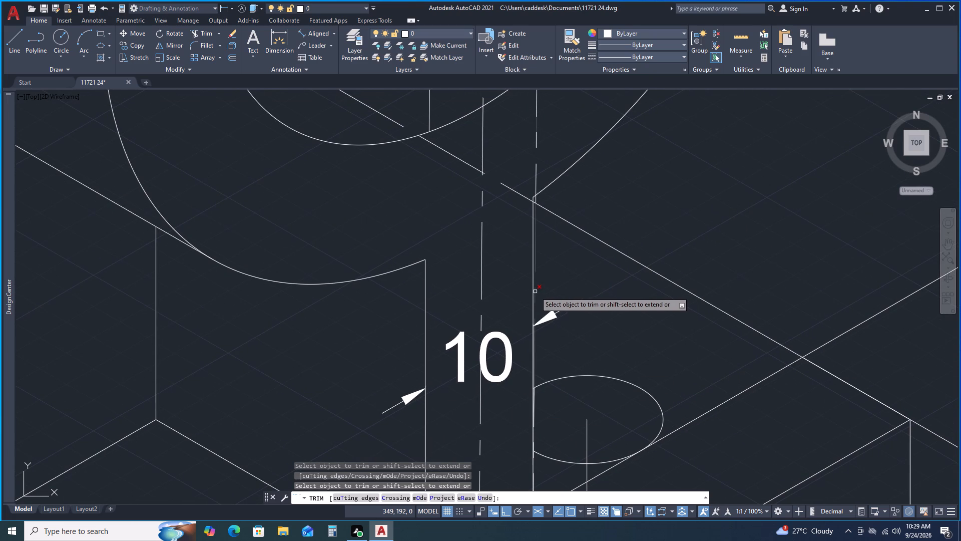
click(535, 292)
scroll(543, 202, up, 2)
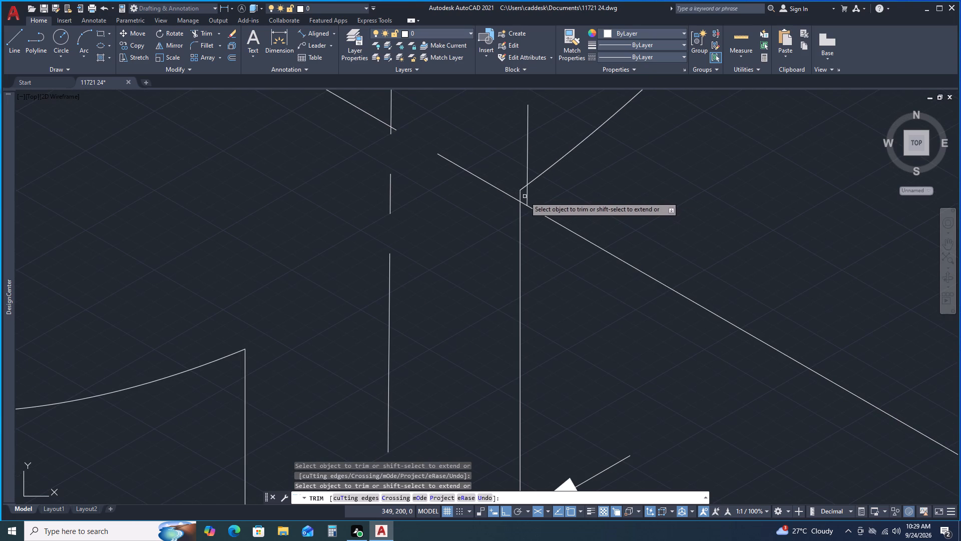
click(527, 197)
scroll(531, 203, down, 2)
scroll(531, 211, up, 1)
scroll(531, 213, down, 1)
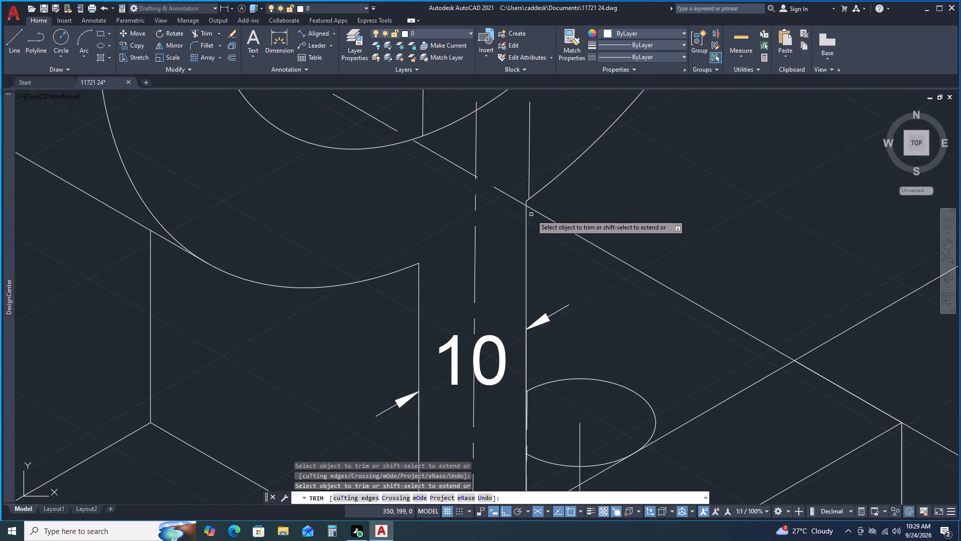
scroll(531, 214, down, 1)
scroll(543, 373, up, 4)
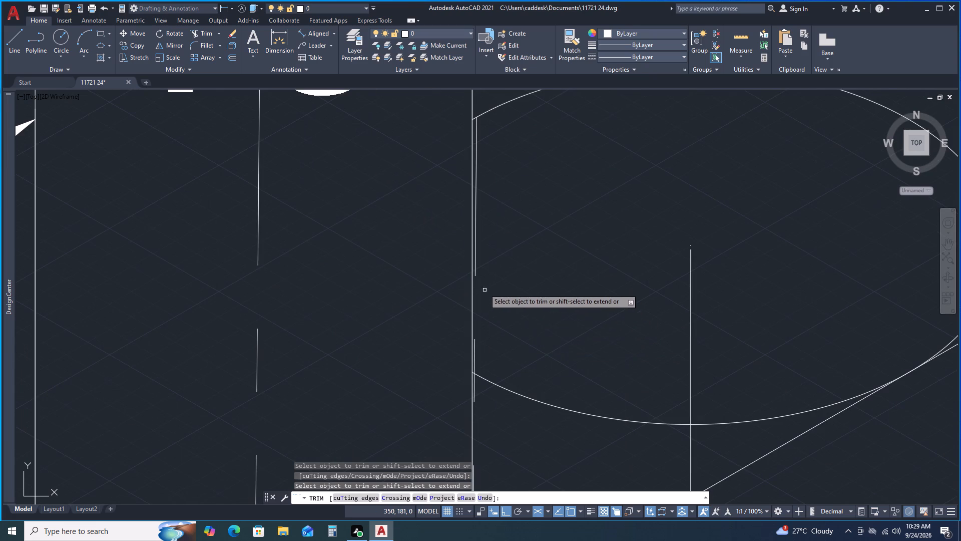
click(476, 251)
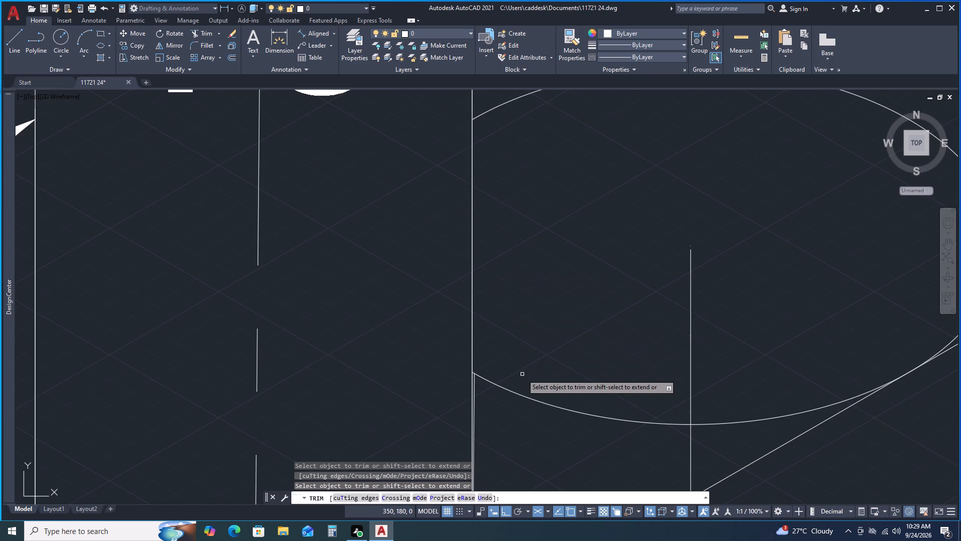
scroll(522, 374, down, 2)
middle_drag(528, 408, 523, 352)
scroll(523, 351, up, 2)
click(463, 274)
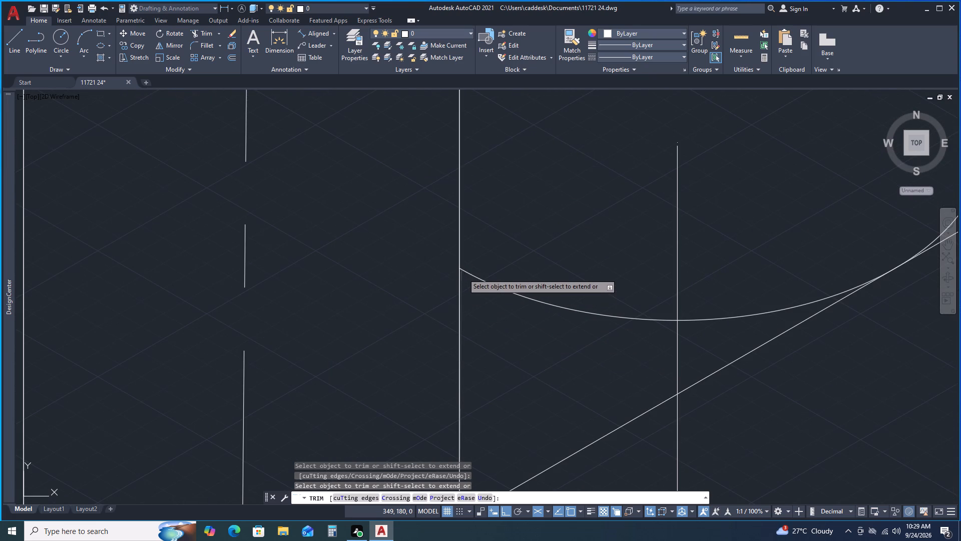
Trim both copied lines between the outer and inner ellipses at the top of the cylinder's front face.
middle_drag(492, 364, 493, 263)
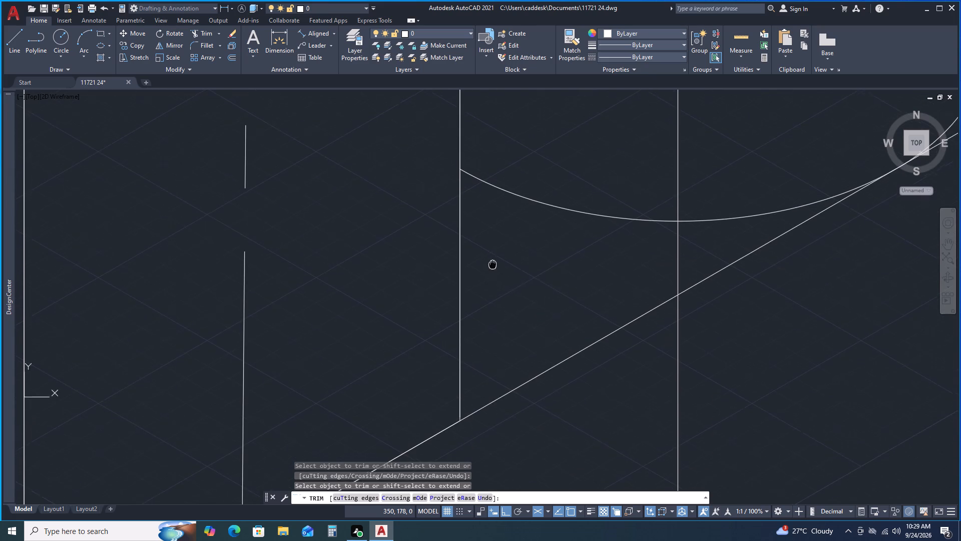
middle_drag(493, 263, 494, 262)
scroll(500, 267, down, 3)
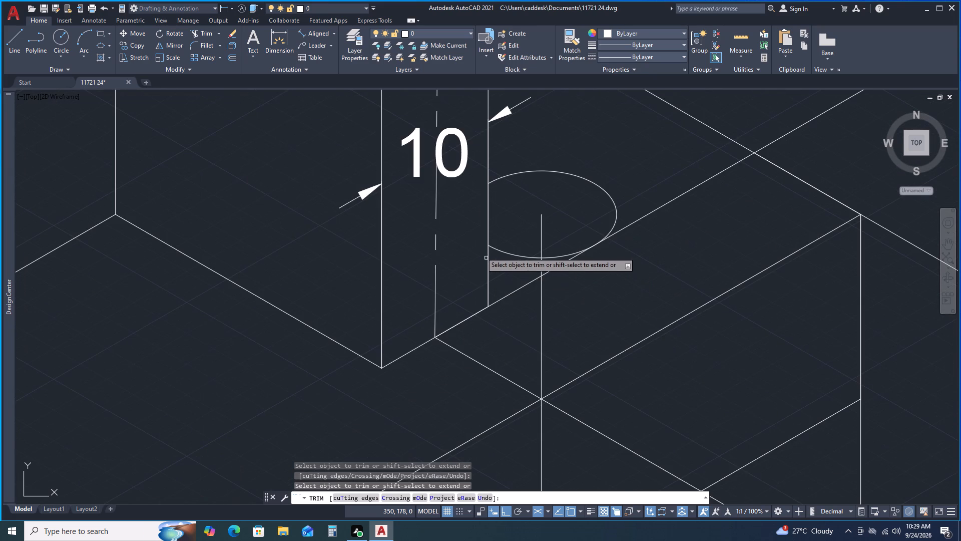
scroll(403, 164, up, 1)
middle_drag(403, 164, 427, 298)
scroll(429, 275, down, 1)
scroll(429, 275, up, 1)
scroll(427, 254, down, 1)
scroll(427, 253, up, 1)
scroll(427, 252, down, 1)
scroll(422, 199, down, 2)
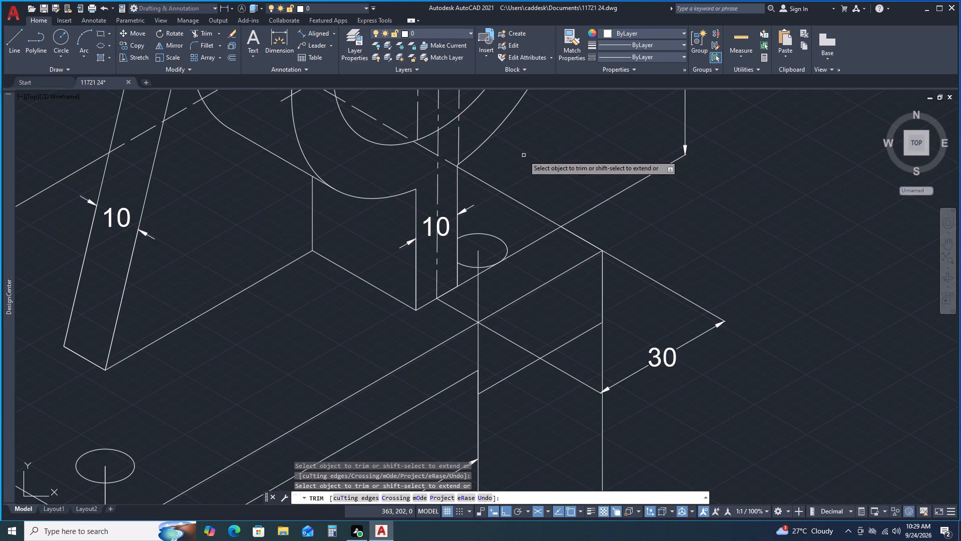
middle_drag(532, 162, 498, 374)
scroll(519, 287, down, 1)
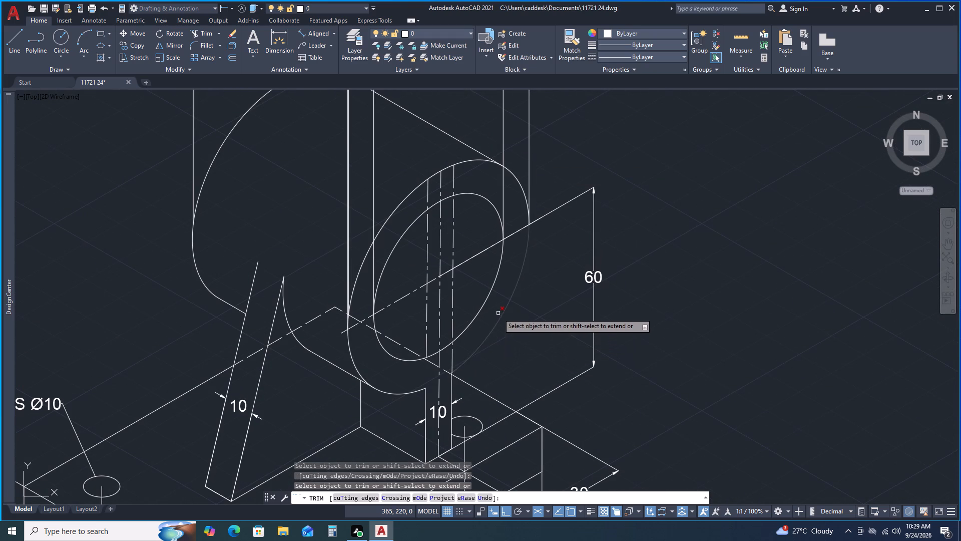
click(454, 182)
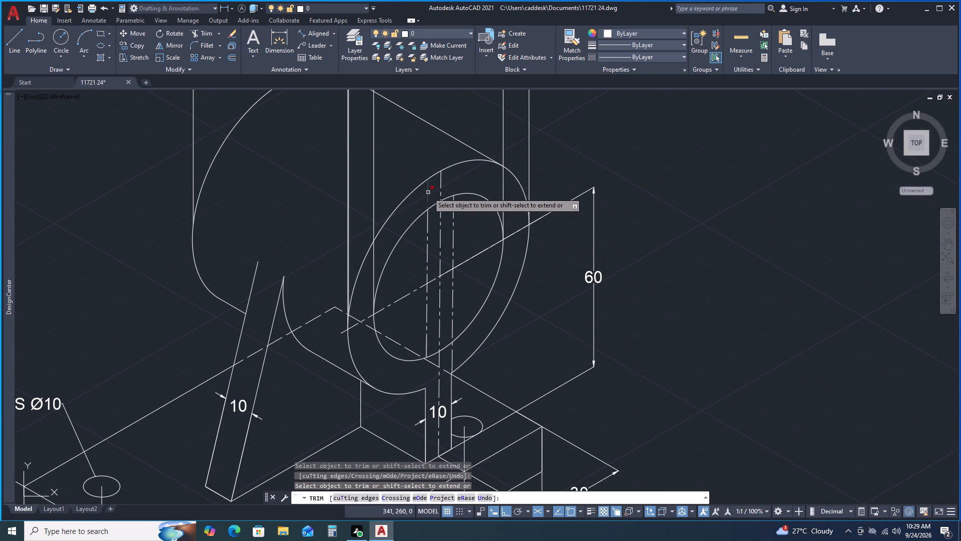
click(428, 192)
key(space)
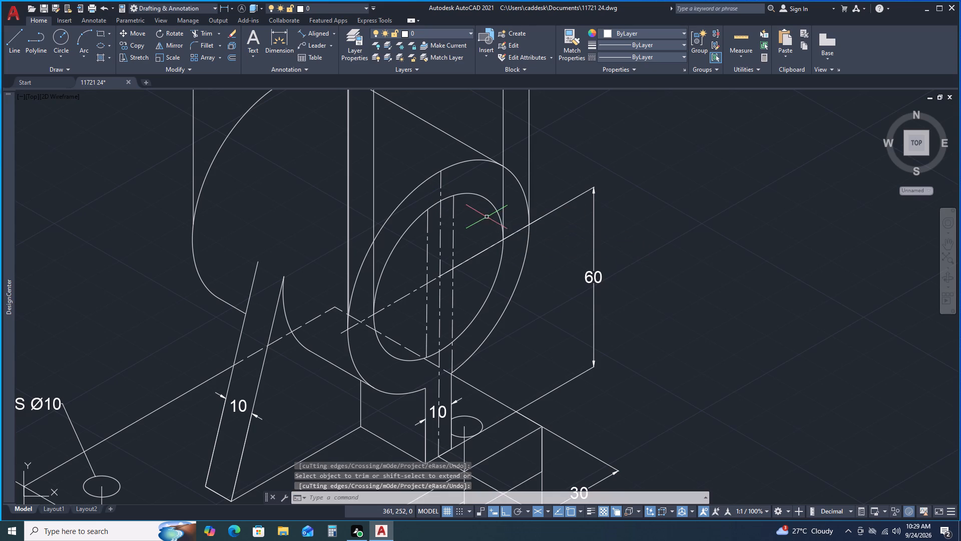
Match the properties of the base's dashed hidden back edge onto the two copied lines inside the cylinder's inner ellipse.
scroll(507, 213, up, 1)
scroll(543, 122, down, 1)
scroll(544, 122, up, 1)
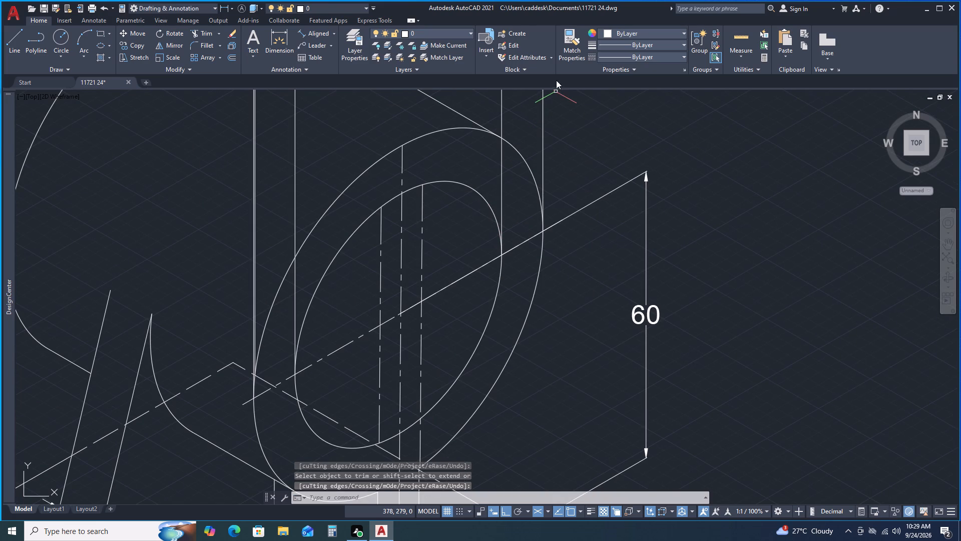
click(569, 45)
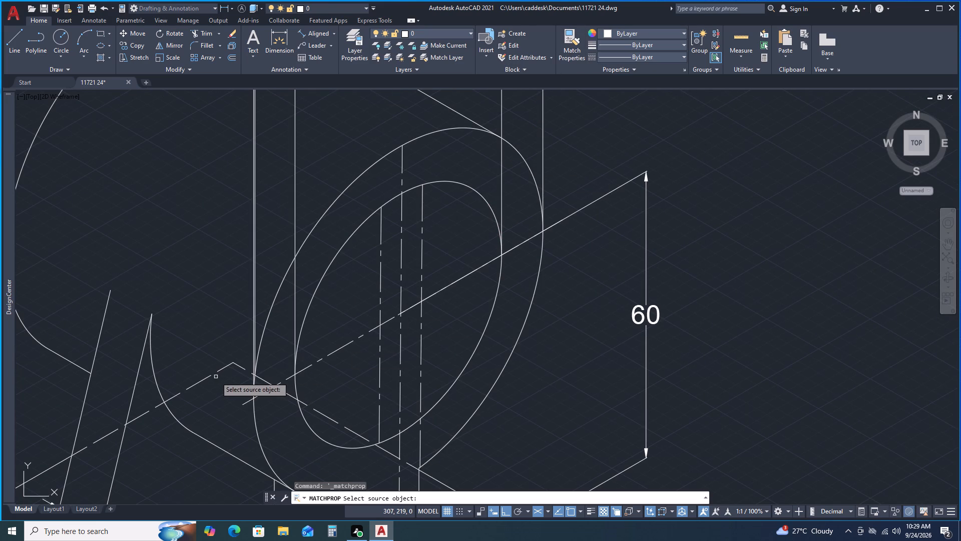
click(199, 383)
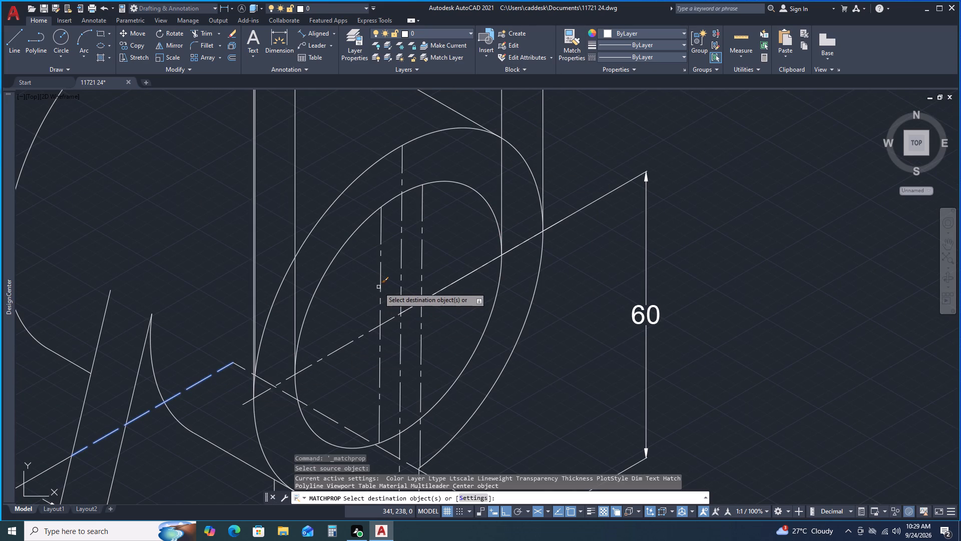
click(381, 273)
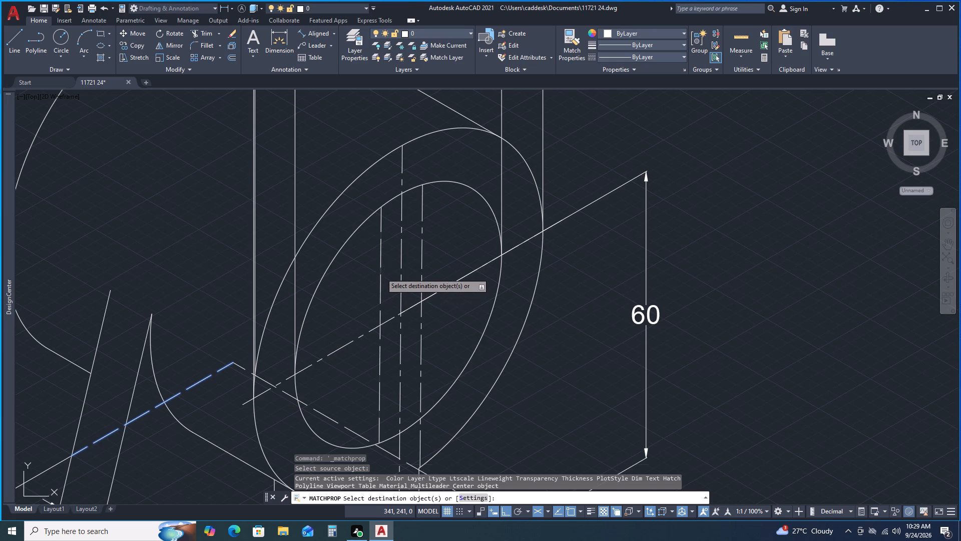
click(420, 249)
key(space)
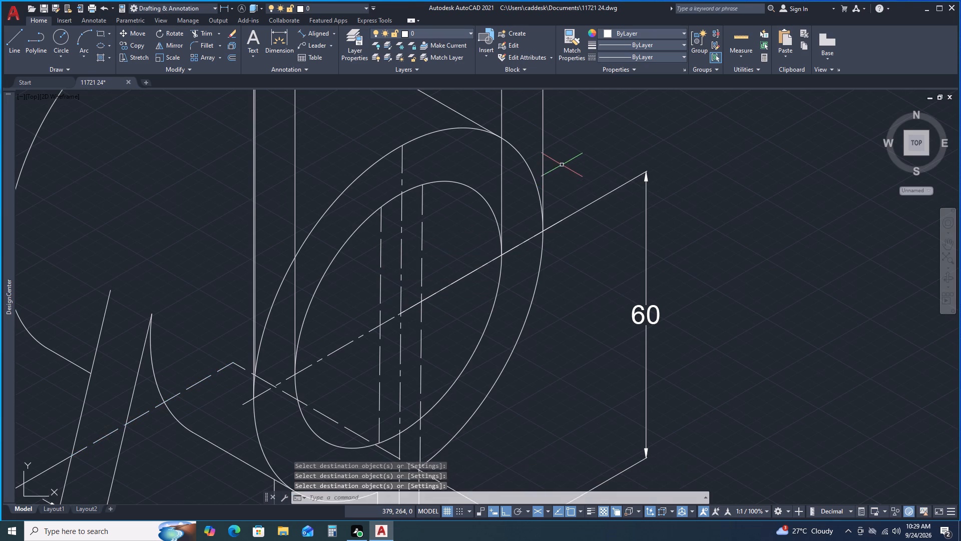
Add an aligned dimension for the notch's vertical height at its end nearest the 30 mm dimension, placed beyond the base.
scroll(562, 160, down, 3)
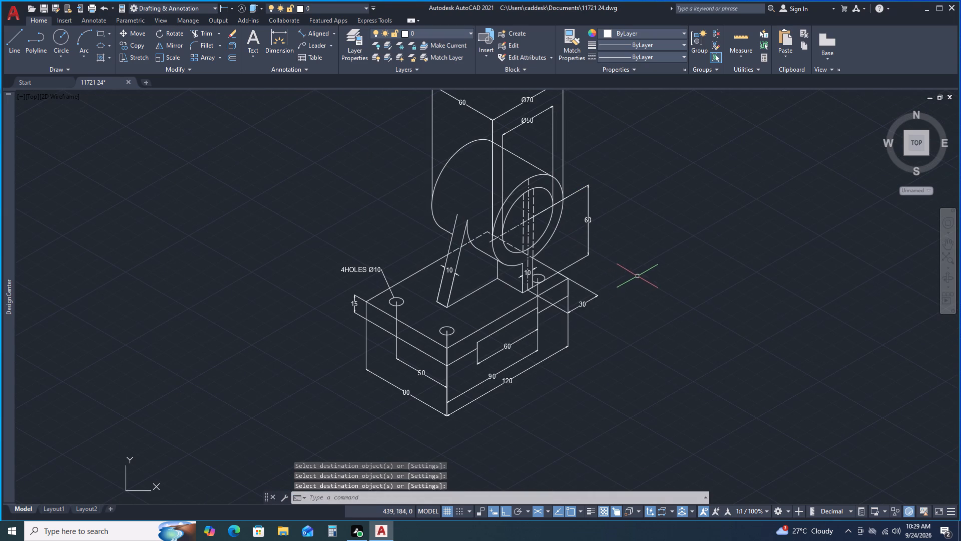
middle_drag(635, 268, 648, 238)
middle_click(648, 238)
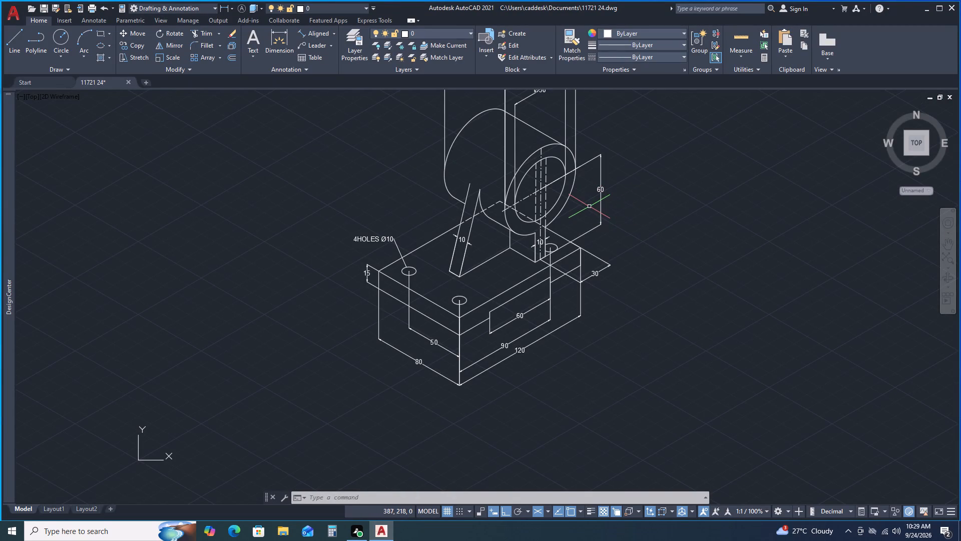
scroll(589, 206, up, 1)
scroll(589, 206, down, 1)
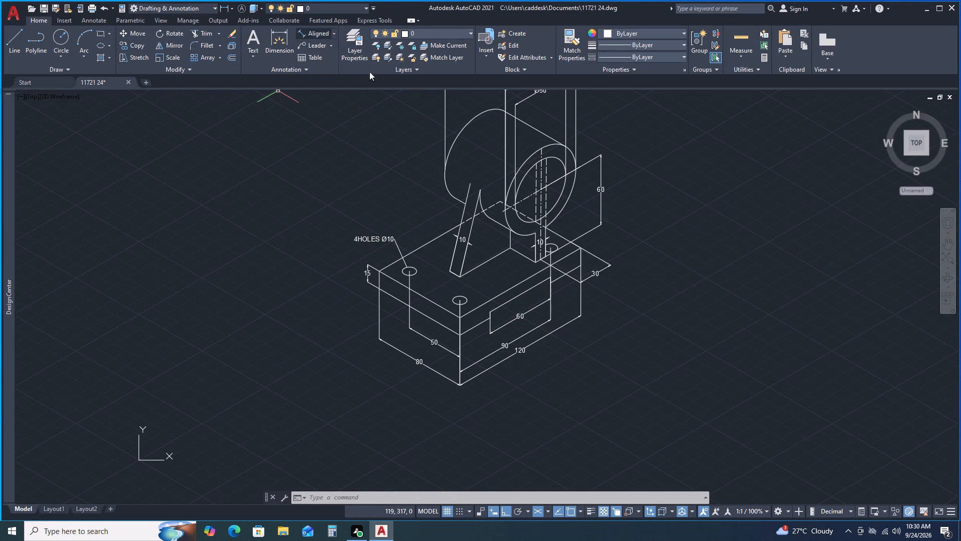
scroll(553, 273, up, 1)
scroll(553, 273, down, 1)
scroll(553, 273, up, 1)
scroll(553, 273, down, 1)
scroll(553, 273, up, 2)
scroll(553, 273, down, 1)
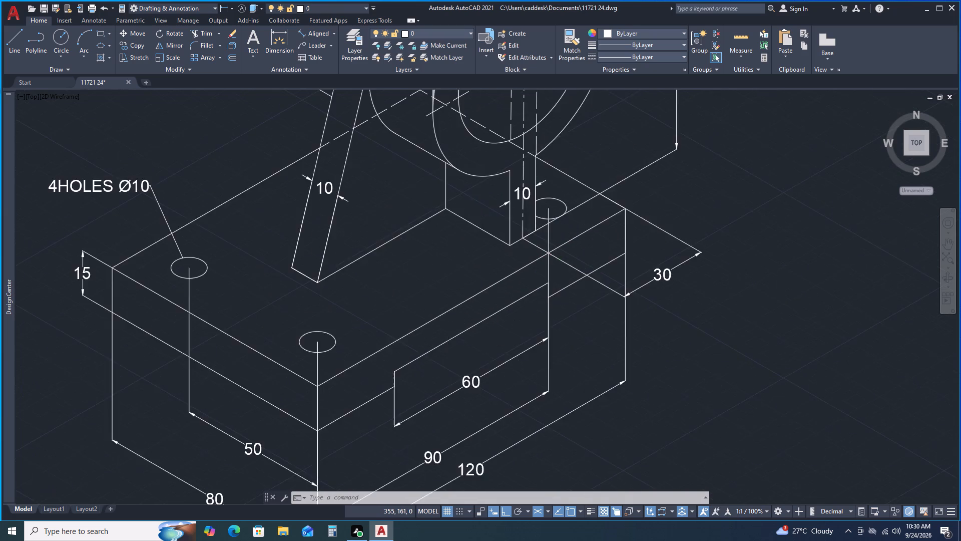
scroll(551, 278, up, 3)
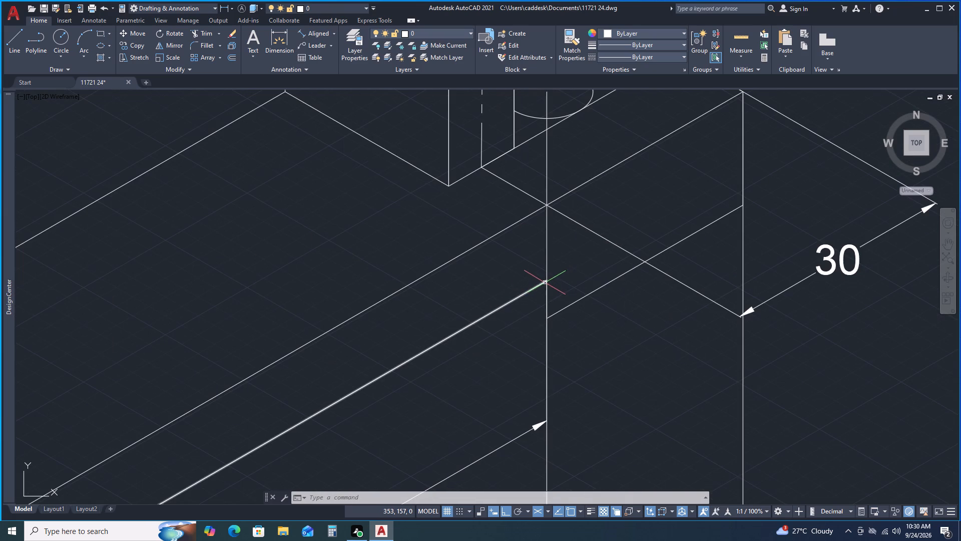
click(319, 37)
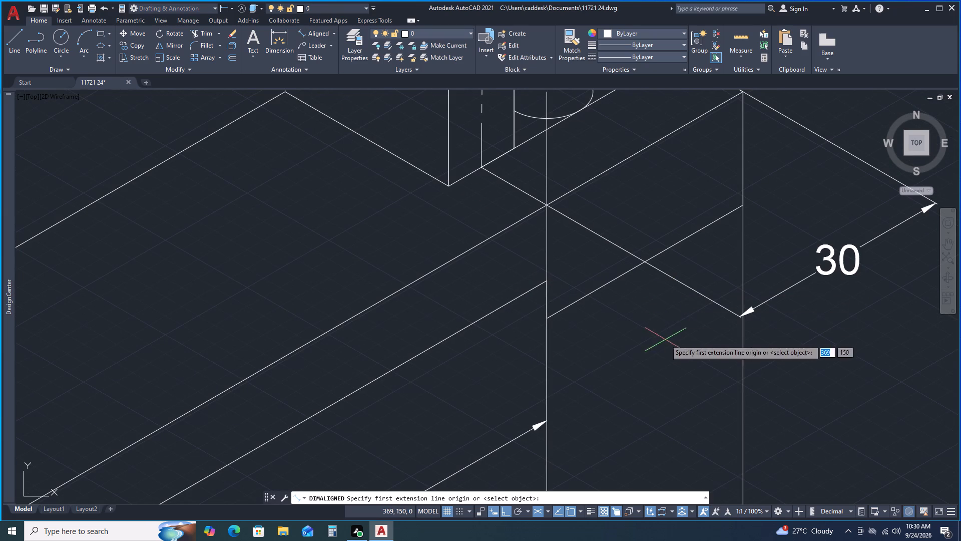
click(547, 281)
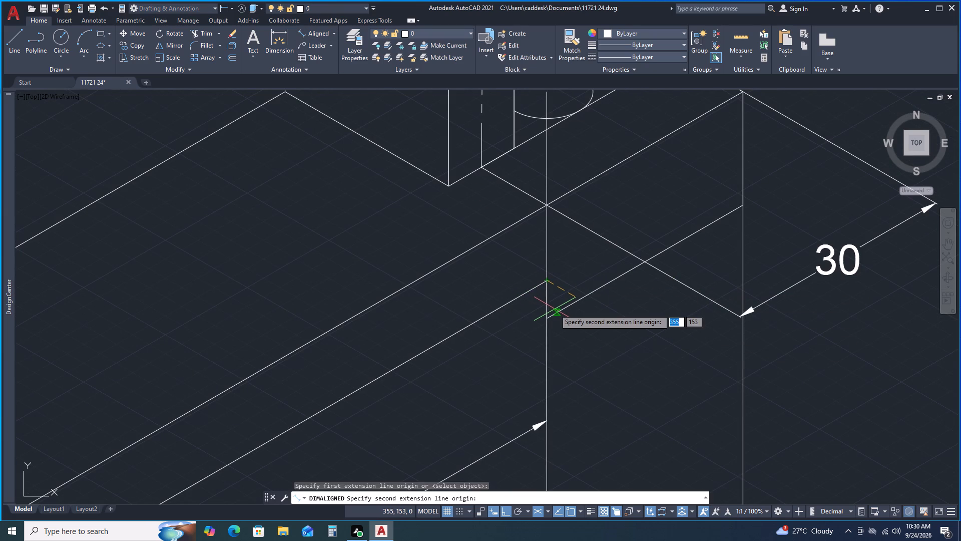
key(F5)
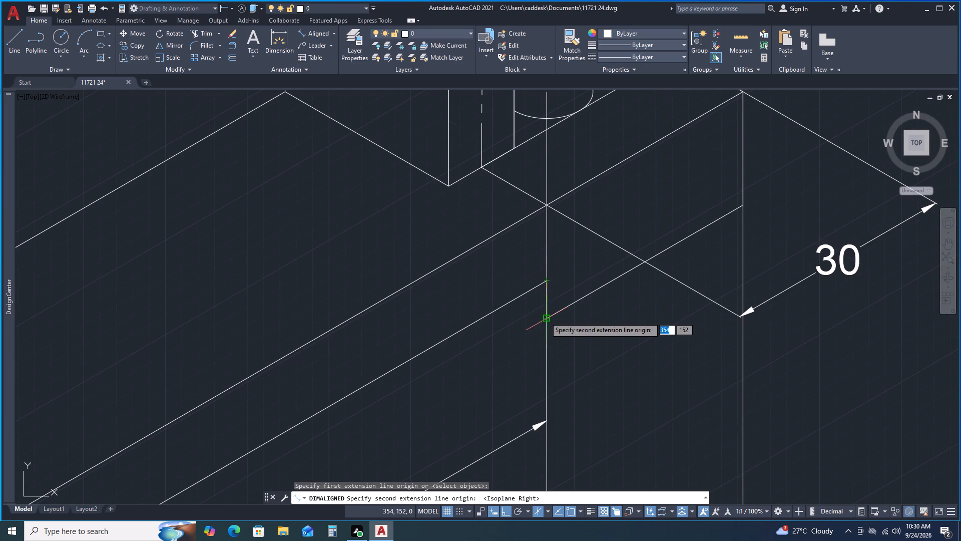
click(545, 317)
scroll(645, 305, down, 2)
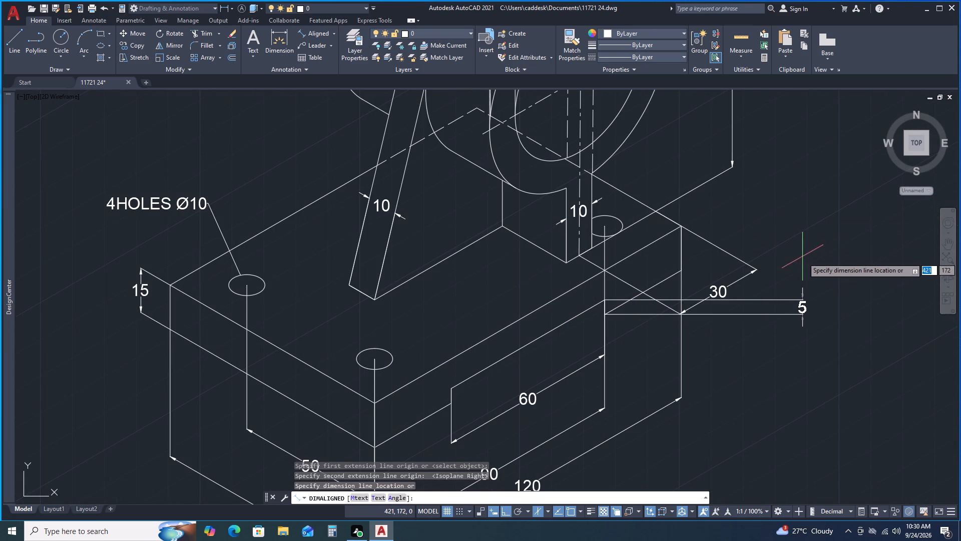
click(816, 264)
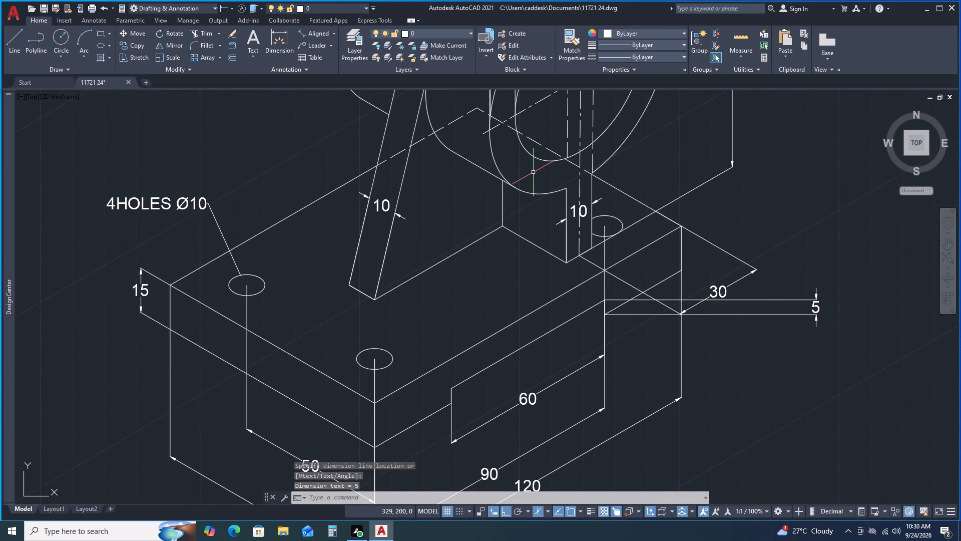
Oblique the notch-height dimension so its extension lines run parallel to the base's 120 mm edge.
text(DI)
key(m)
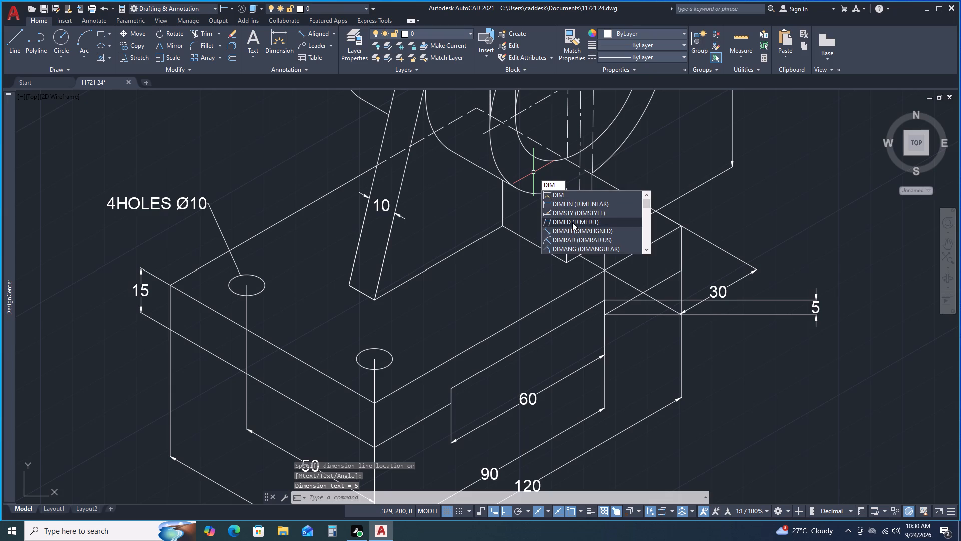
click(572, 222)
click(600, 278)
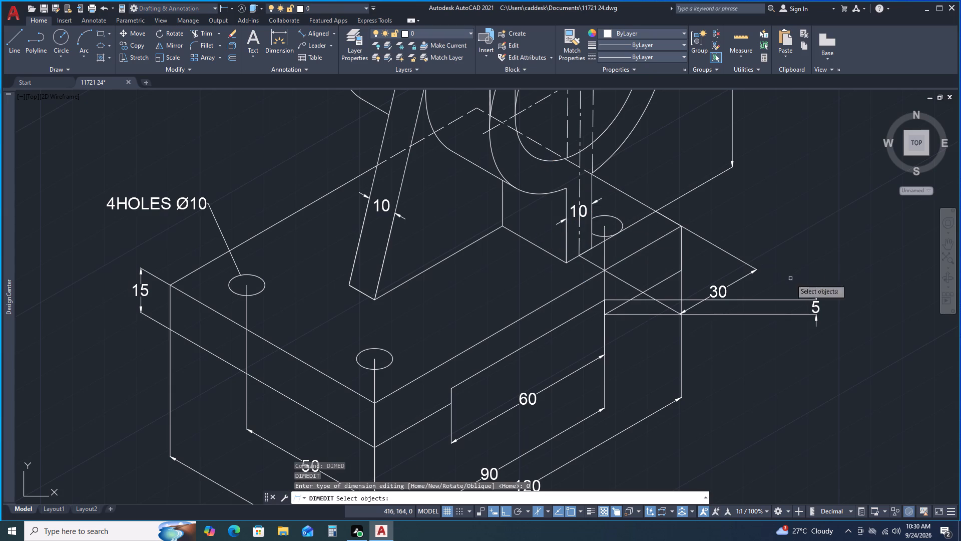
click(820, 307)
right_click(803, 256)
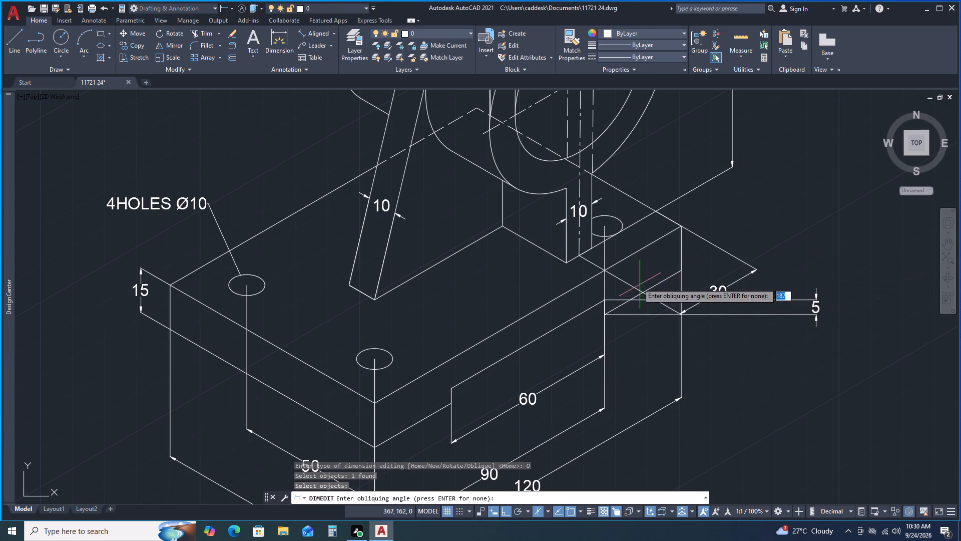
click(605, 273)
click(595, 276)
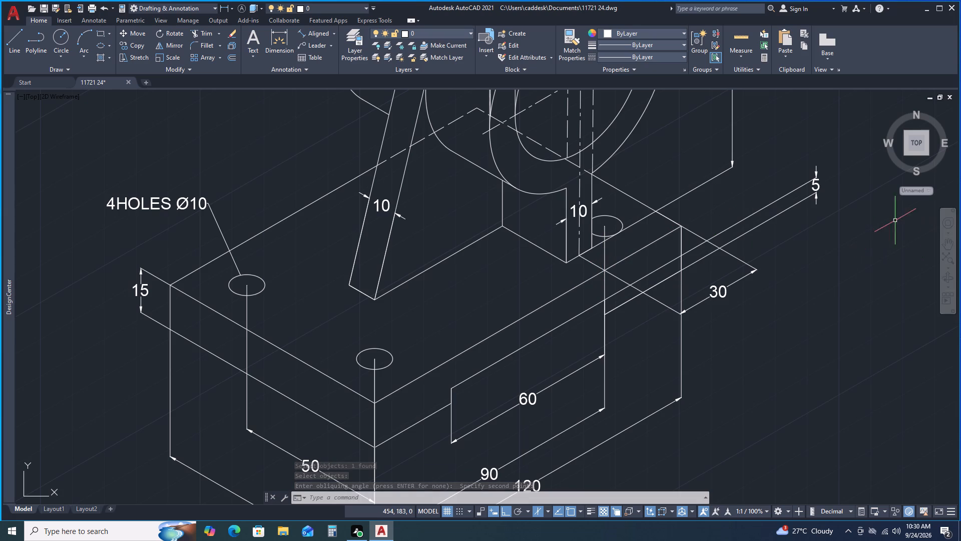
Stretch the notch-height dimension back along its extension lines, closer to the base corner.
click(815, 183)
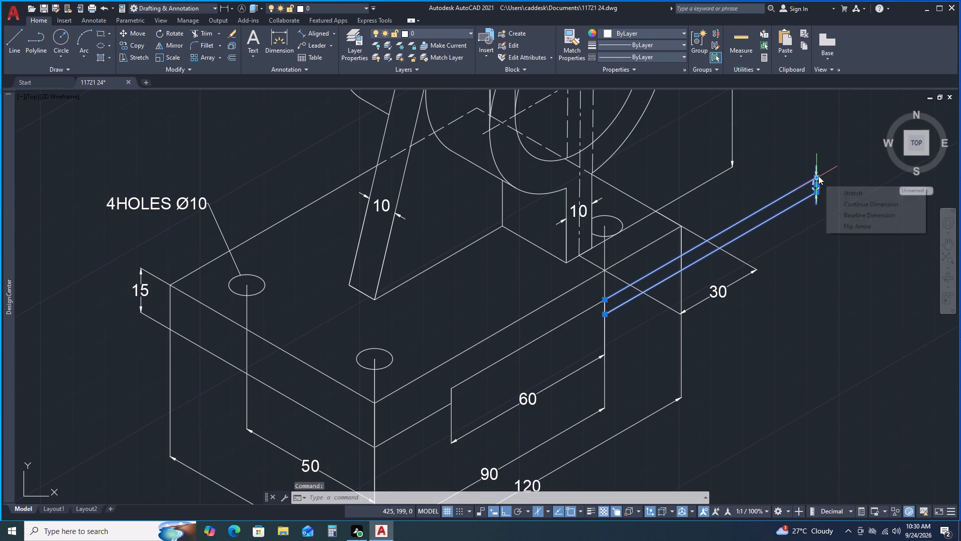
click(816, 176)
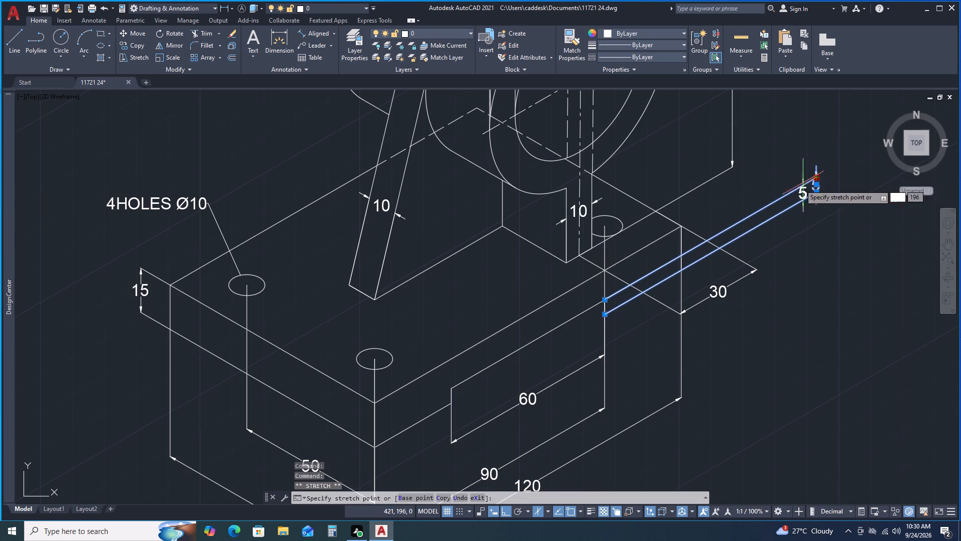
click(754, 210)
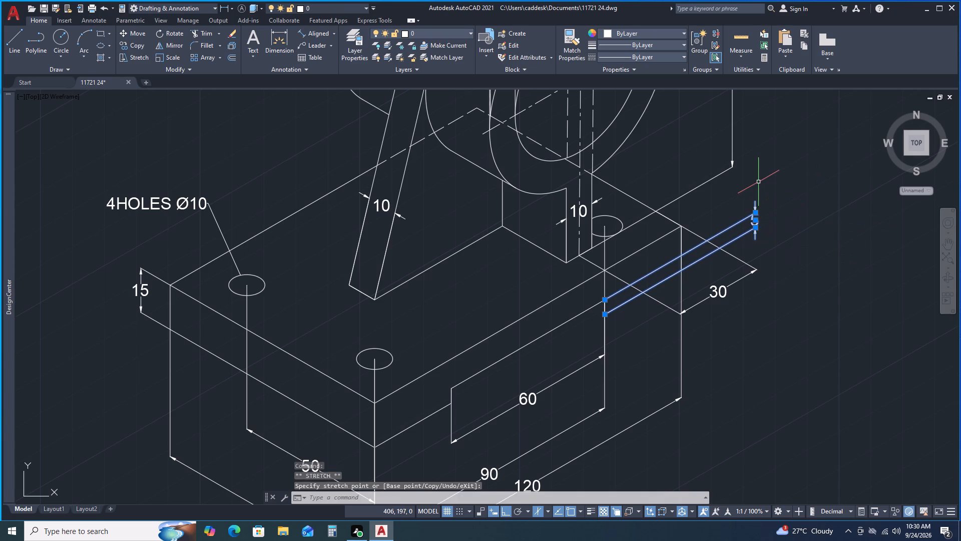
key(Escape)
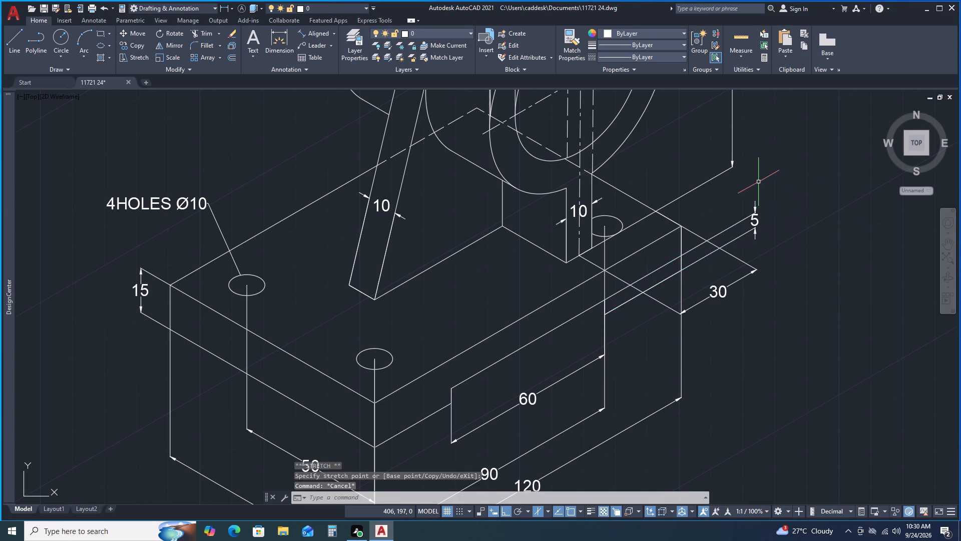
Place a multileader from the left-hand dashed line inside the cylinder, running about 30 mm at 330° past the outer ellipse.
scroll(758, 182, down, 1)
middle_drag(780, 178, 803, 256)
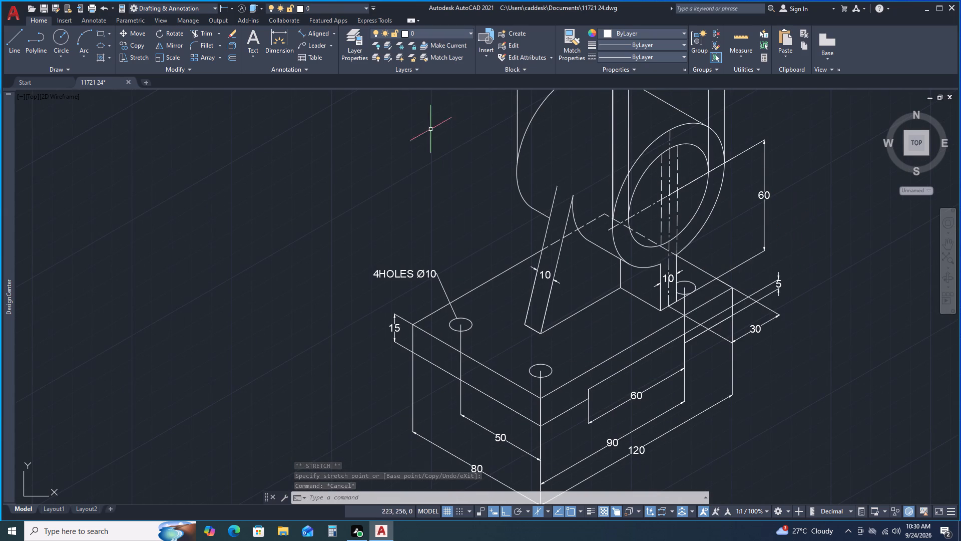
click(320, 45)
scroll(730, 232, up, 1)
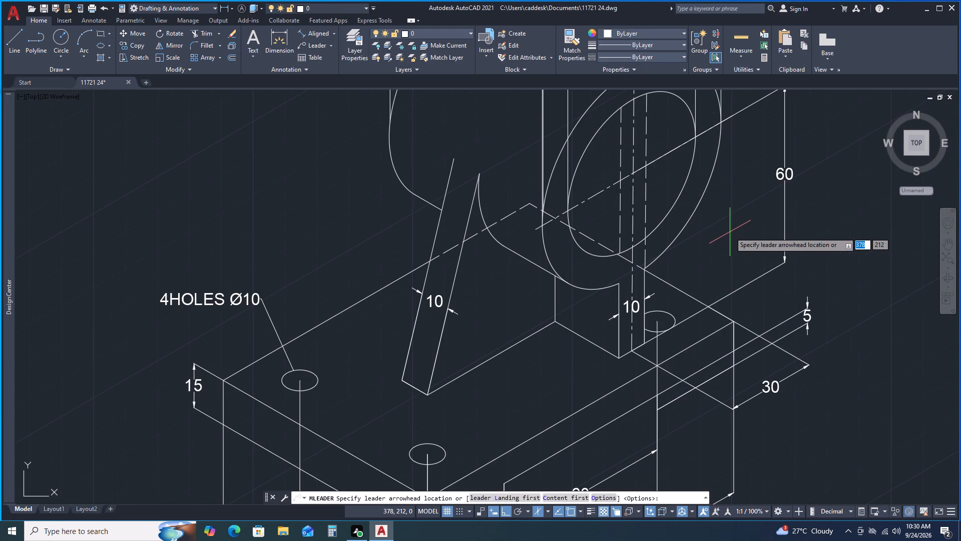
scroll(723, 232, down, 1)
scroll(723, 232, up, 2)
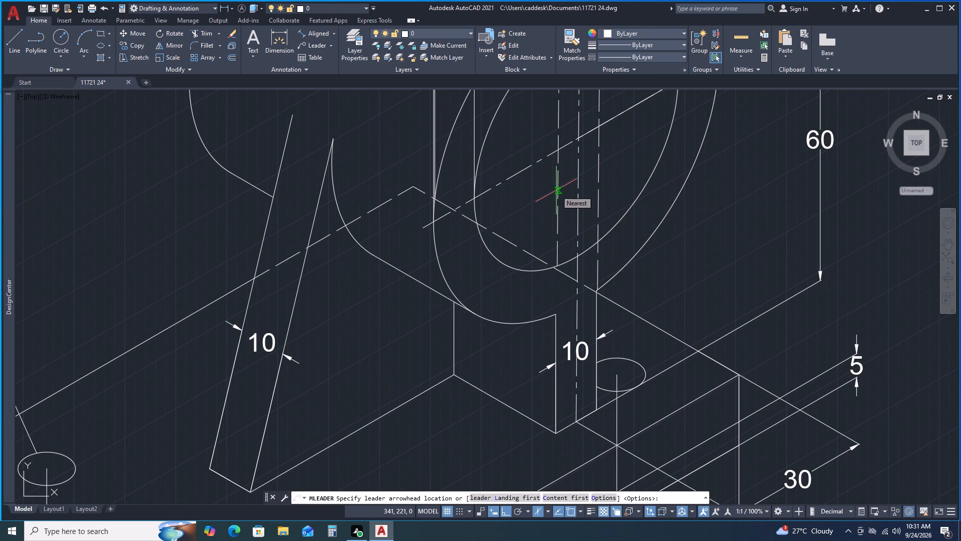
click(558, 189)
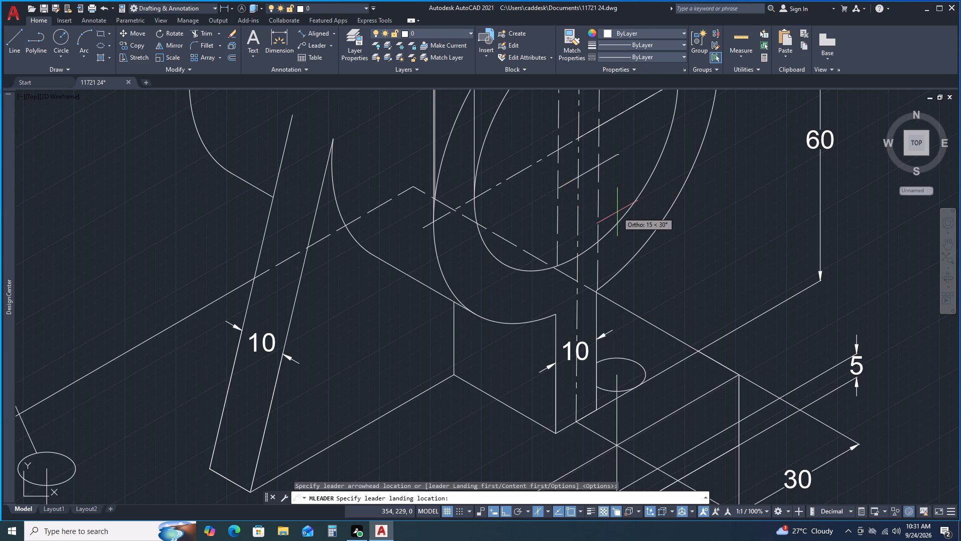
key(F5)
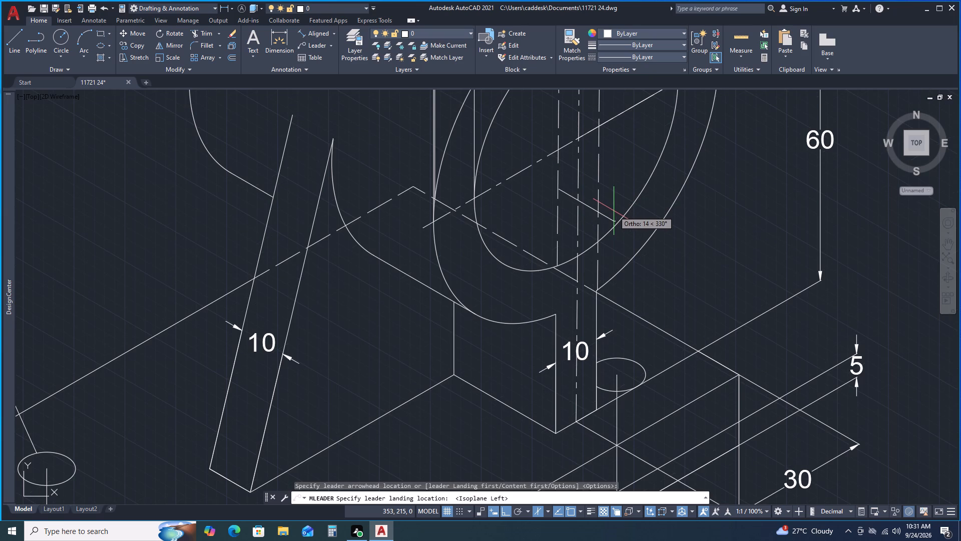
click(680, 253)
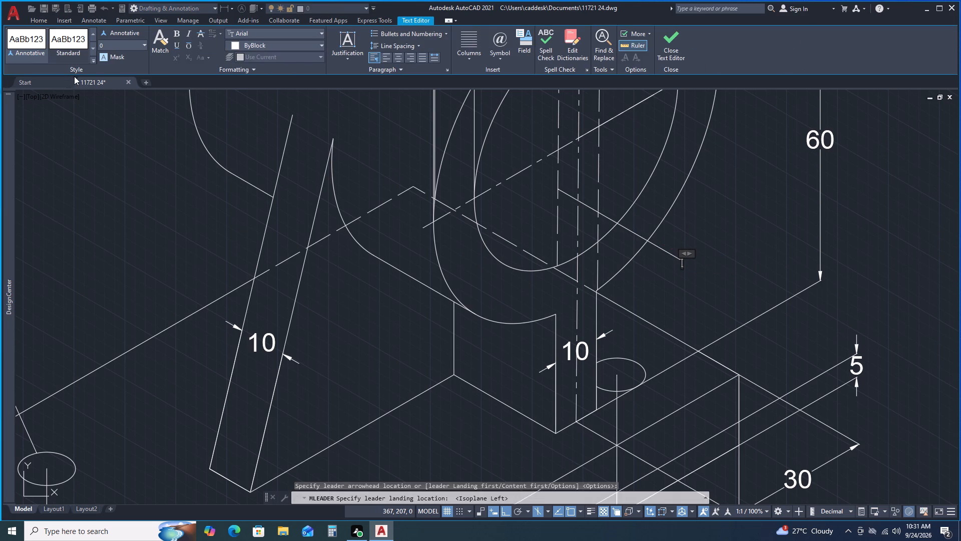
Set the leader text height to 4 and enter "WEB 10 IN" with "CENTRE" on a second line.
click(121, 46)
key(4)
key(Return)
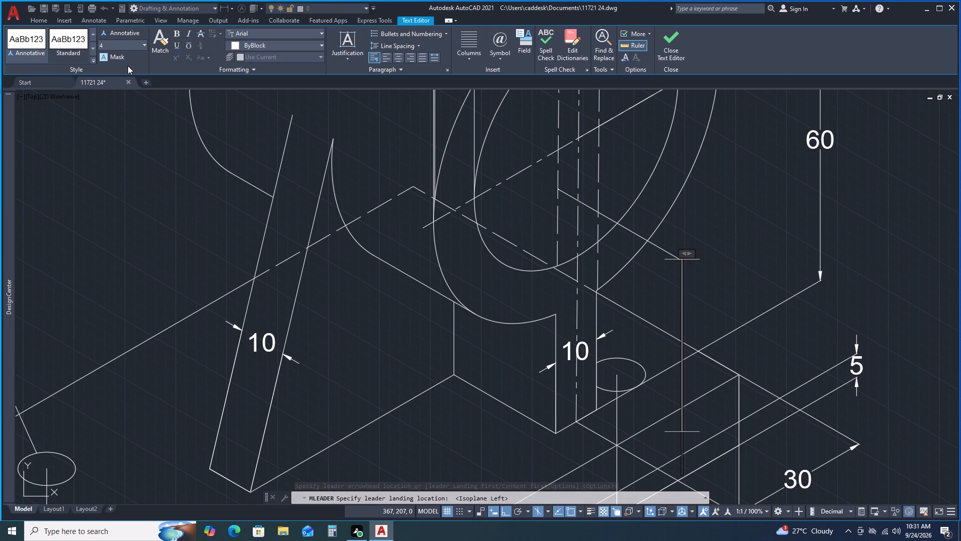
text(WEB)
key(space)
text(10)
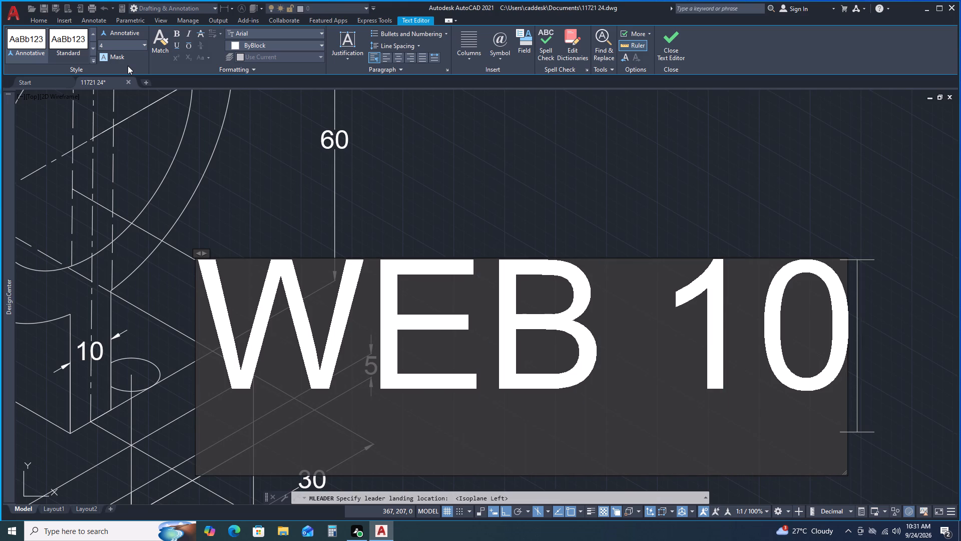
key(space)
text(IN)
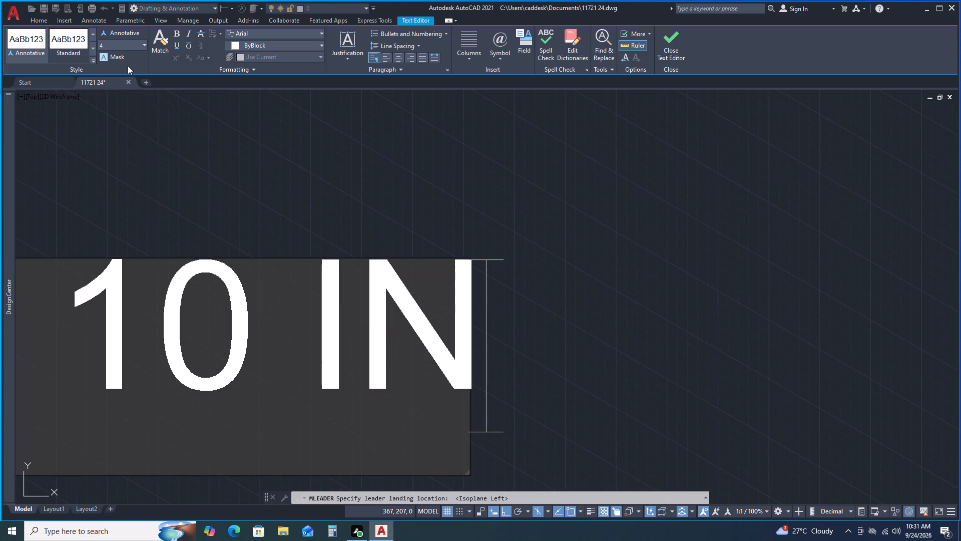
key(Return)
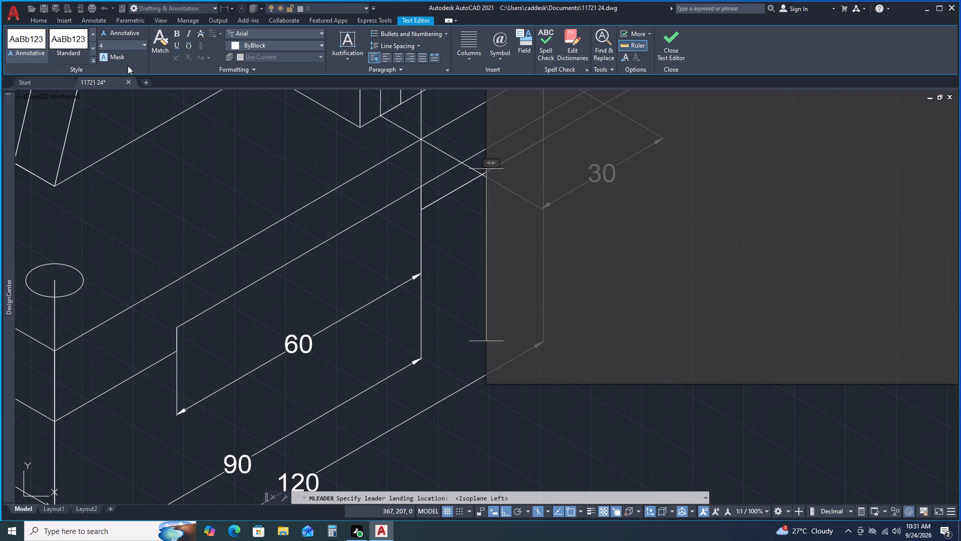
text(CENTRE)
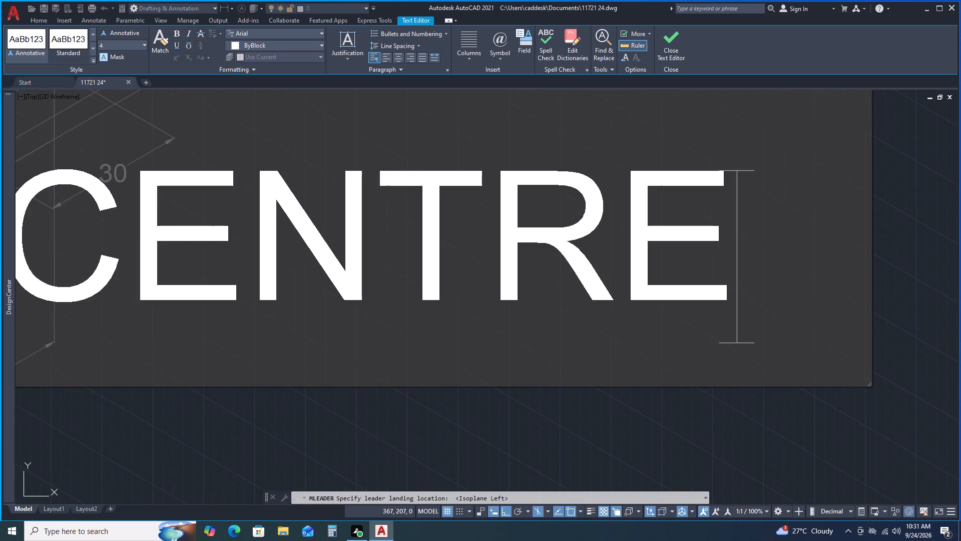
click(539, 453)
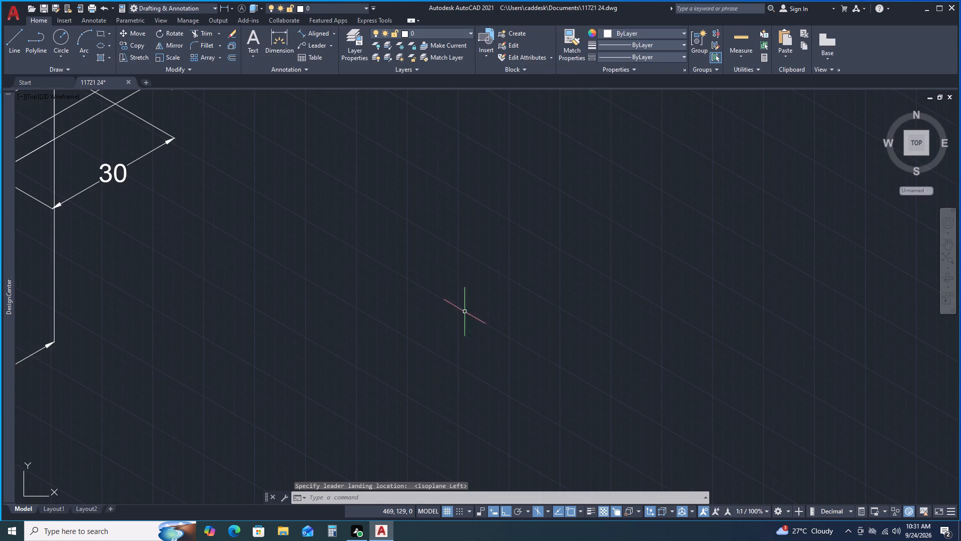
Set the arrowhead size to 2 on both the "WEB 10 IN CENTRE" and "4HOLES Ø10" leaders.
scroll(312, 246, down, 1)
middle_drag(362, 247, 493, 293)
middle_drag(421, 190, 460, 265)
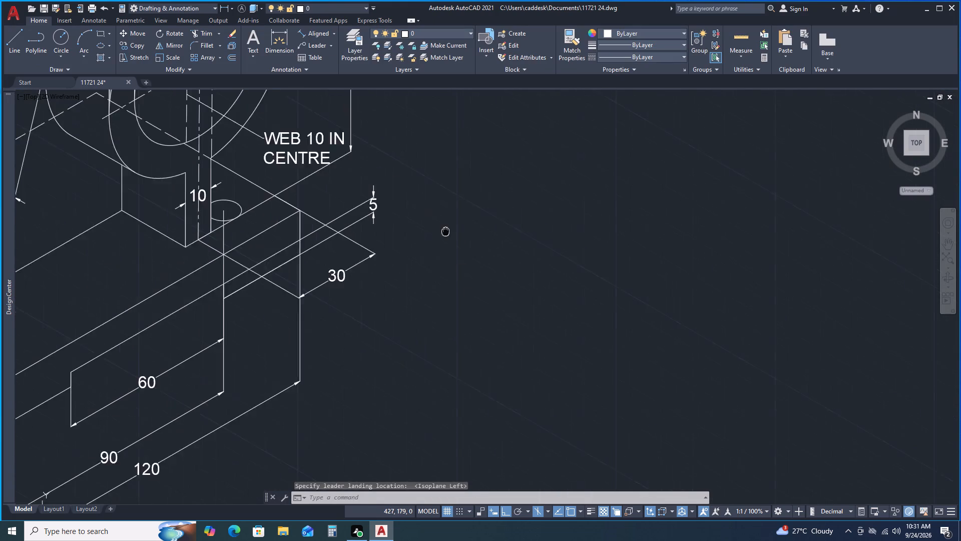
middle_drag(460, 265, 473, 299)
scroll(405, 234, down, 1)
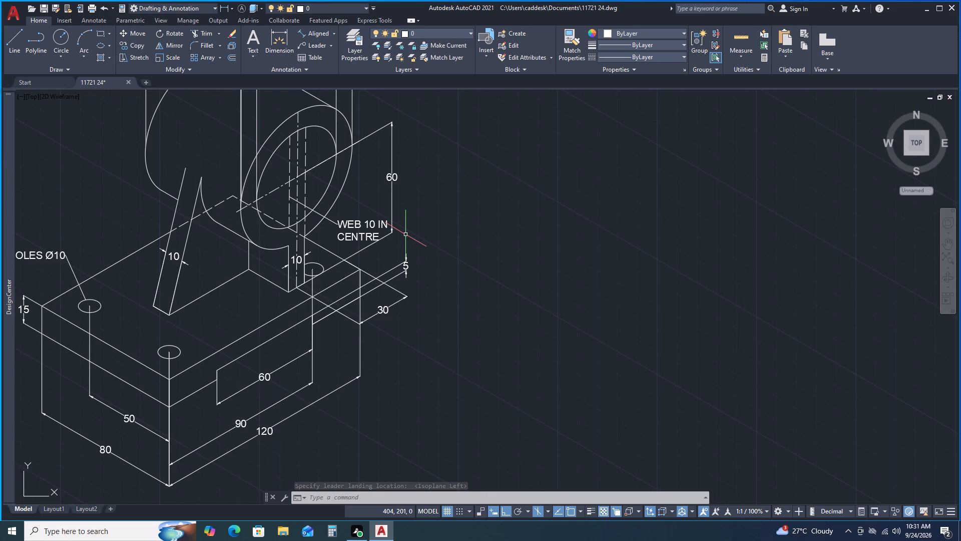
middle_drag(447, 232, 462, 230)
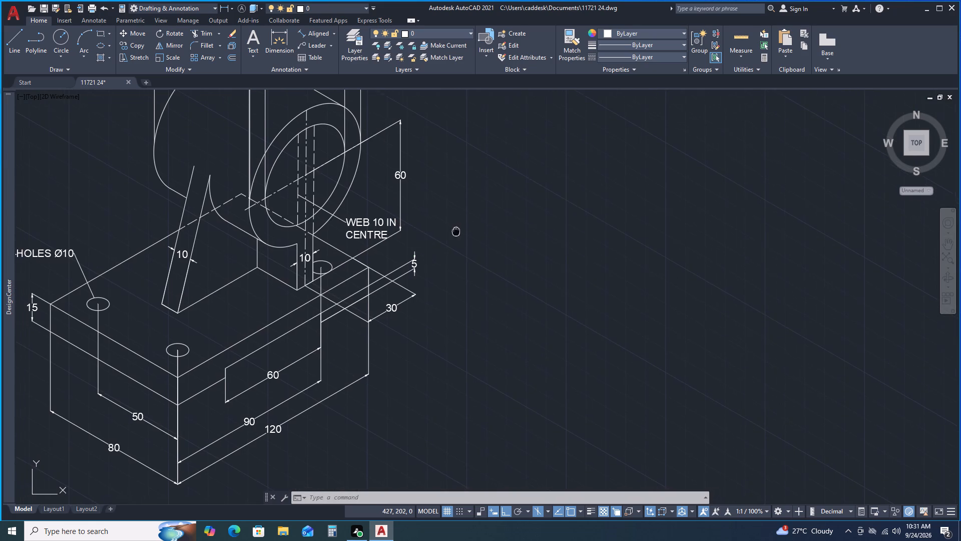
middle_drag(462, 230, 468, 230)
scroll(468, 230, down, 1)
click(418, 229)
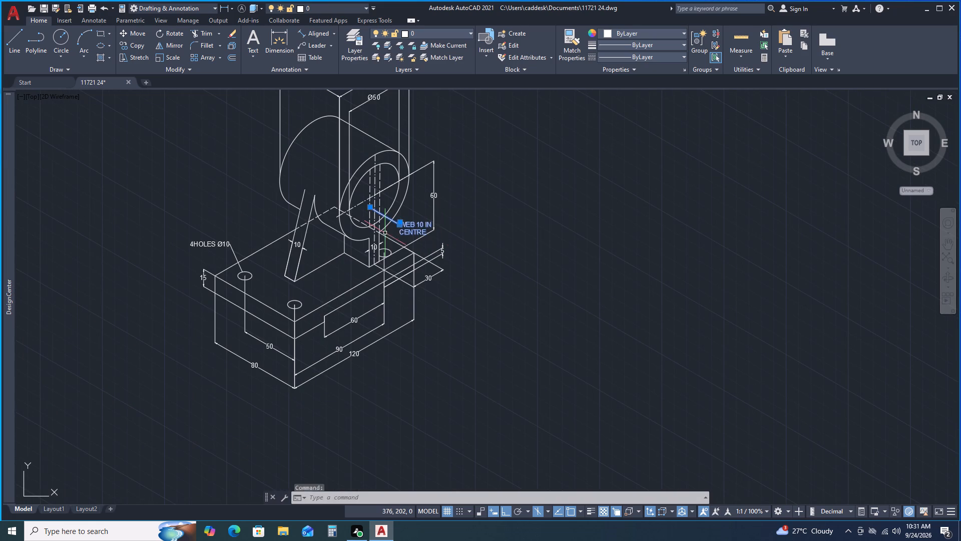
click(207, 245)
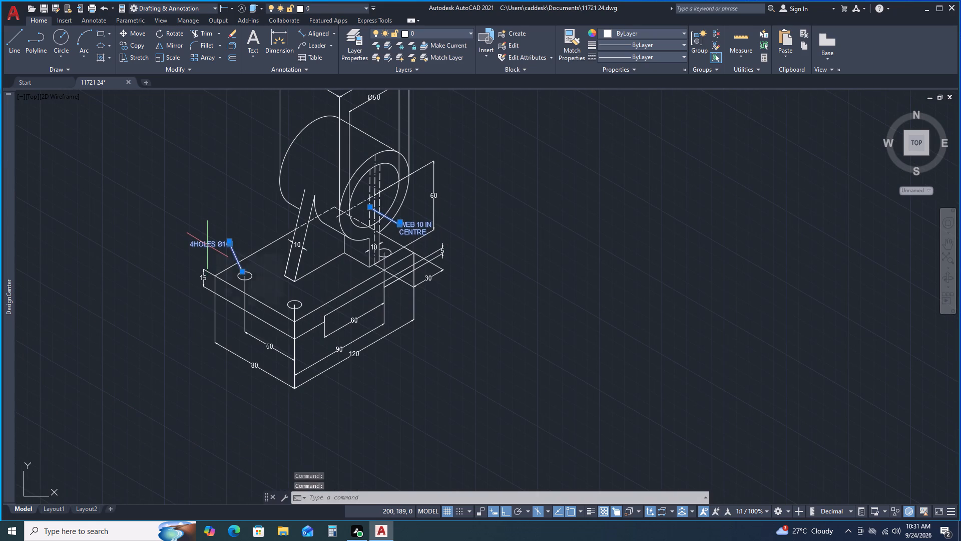
right_click(502, 145)
right_click(502, 145)
click(531, 369)
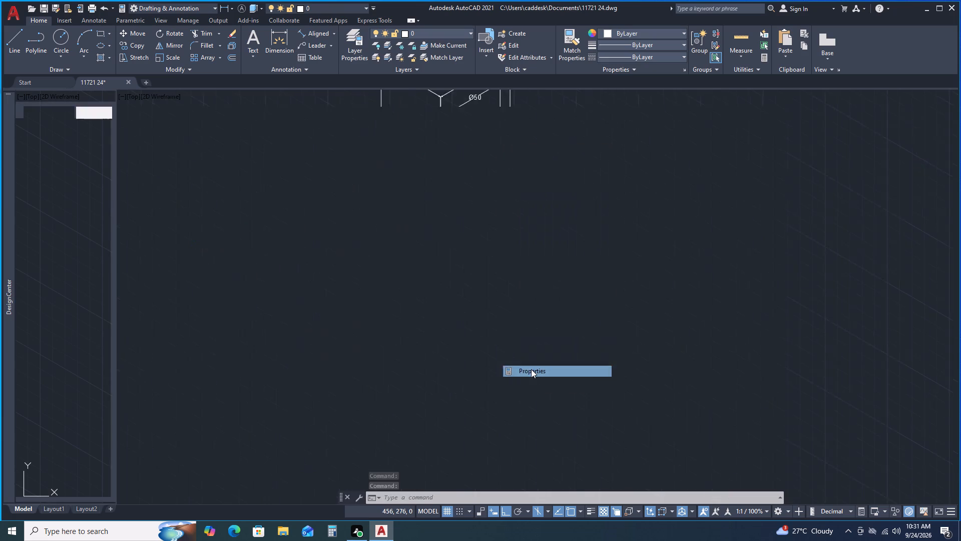
click(84, 306)
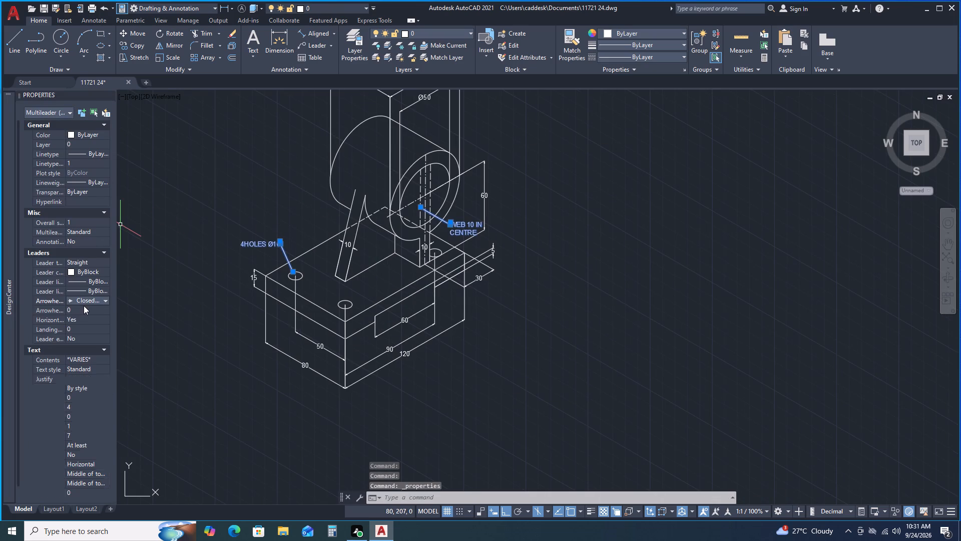
click(79, 312)
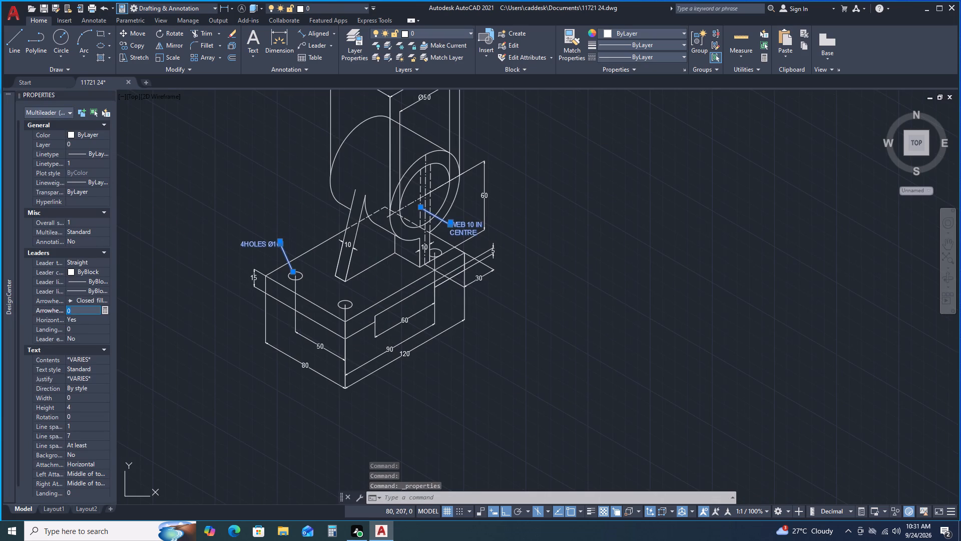
key(2)
key(Return)
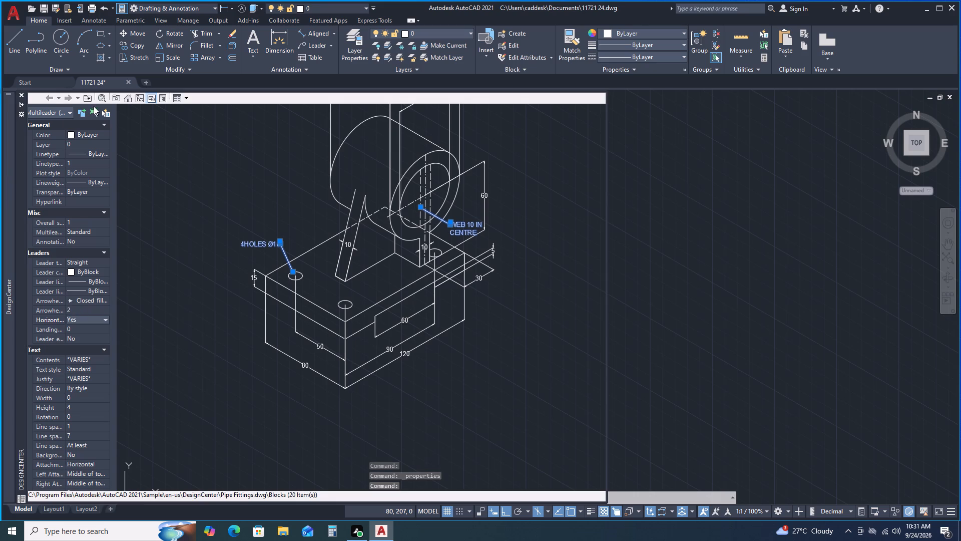
click(790, 116)
click(781, 125)
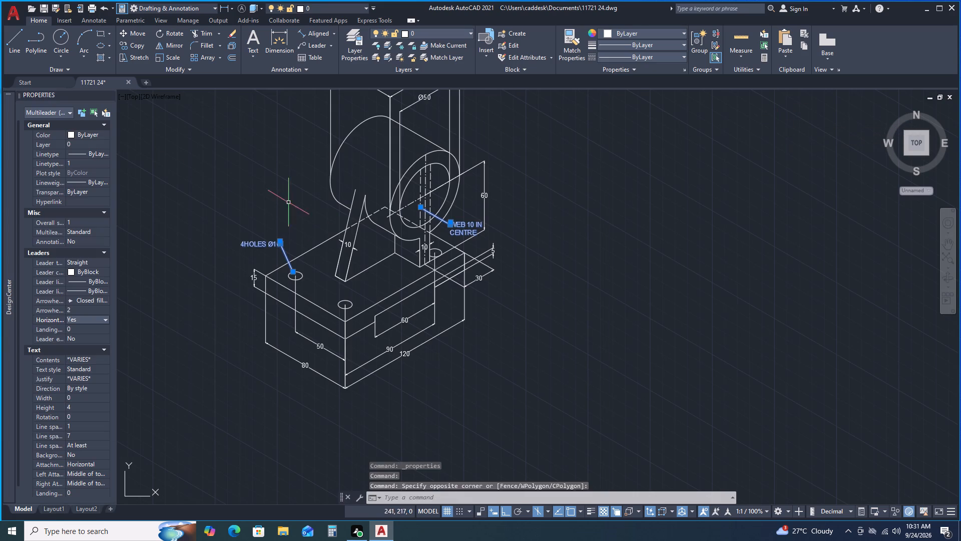
click(109, 94)
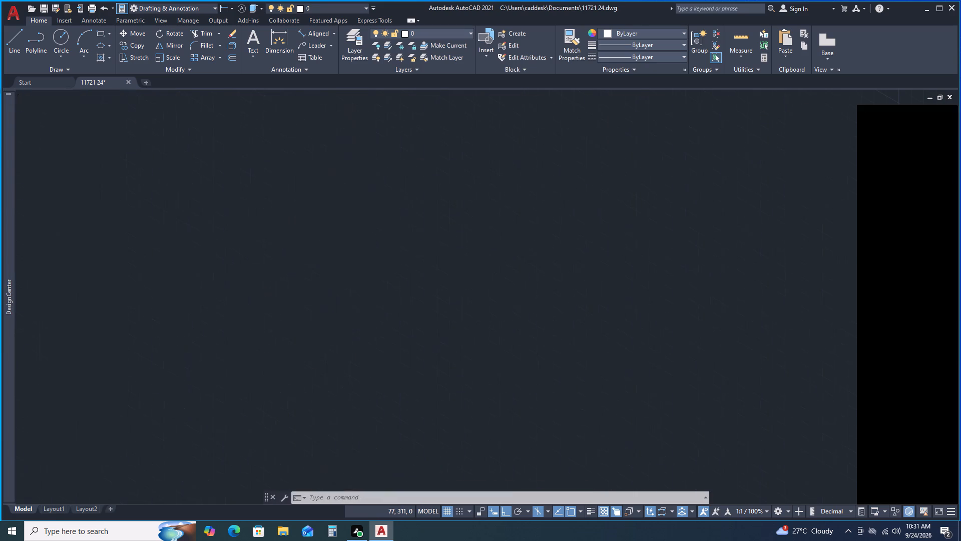
key(Escape)
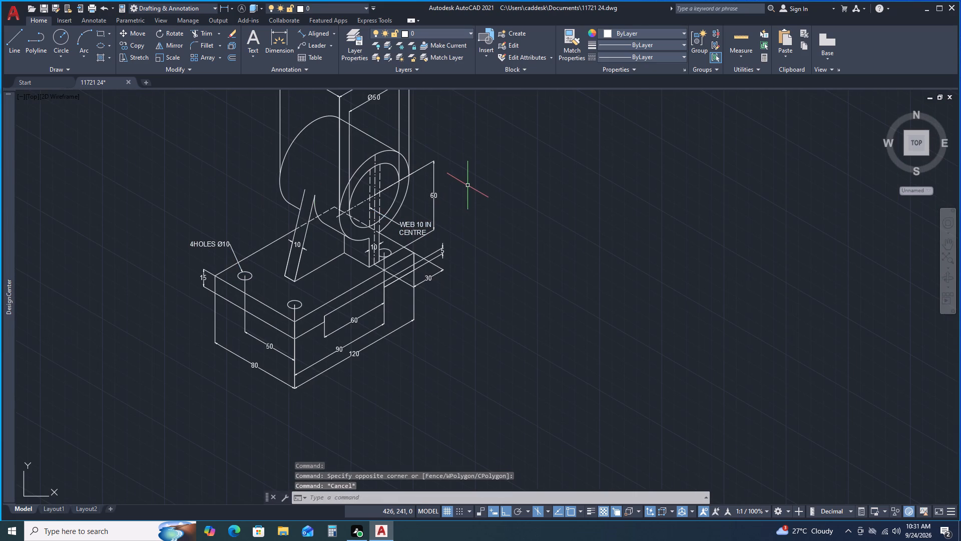
Draw a centre line through the front-corner hole, parallel to the 80 mm edge, starting about 7 mm from its centre at 150° and ending just past the ellipse.
middle_drag(487, 222, 506, 305)
middle_drag(519, 298, 545, 283)
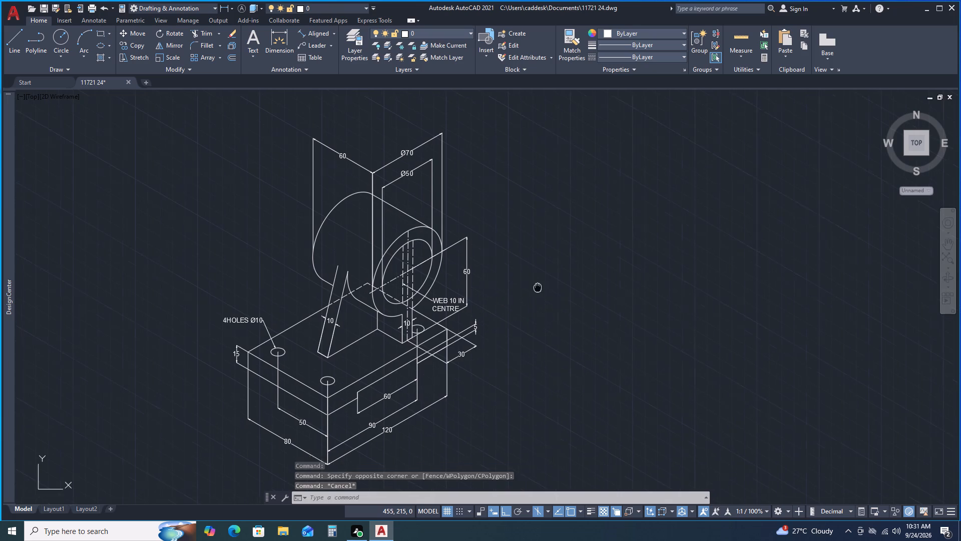
middle_drag(545, 283, 550, 278)
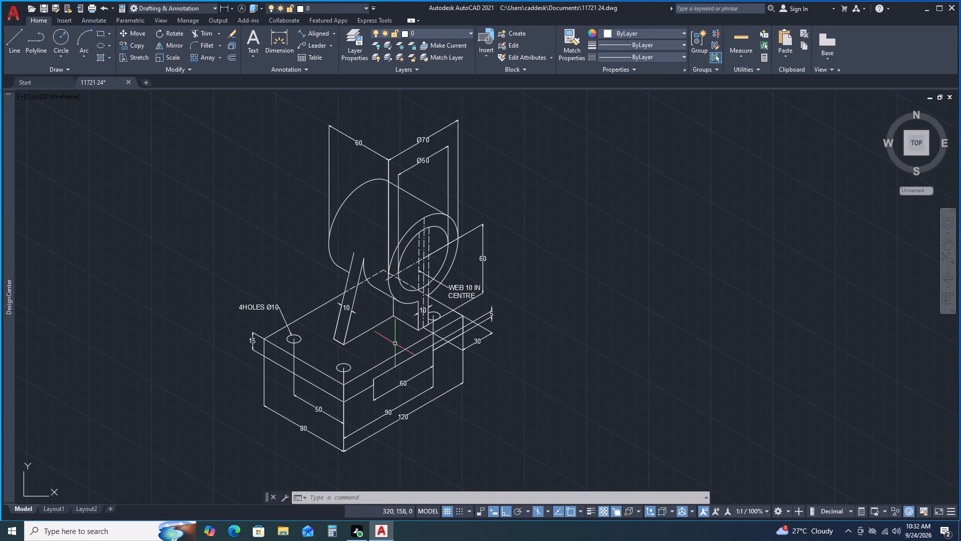
scroll(388, 346, up, 1)
middle_drag(362, 372, 408, 264)
middle_click(408, 264)
scroll(398, 260, up, 1)
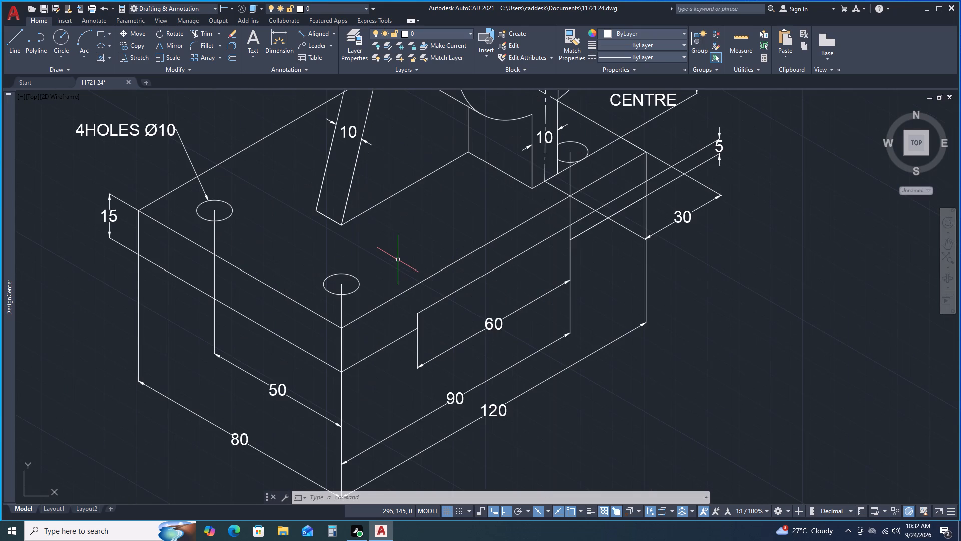
scroll(399, 259, up, 1)
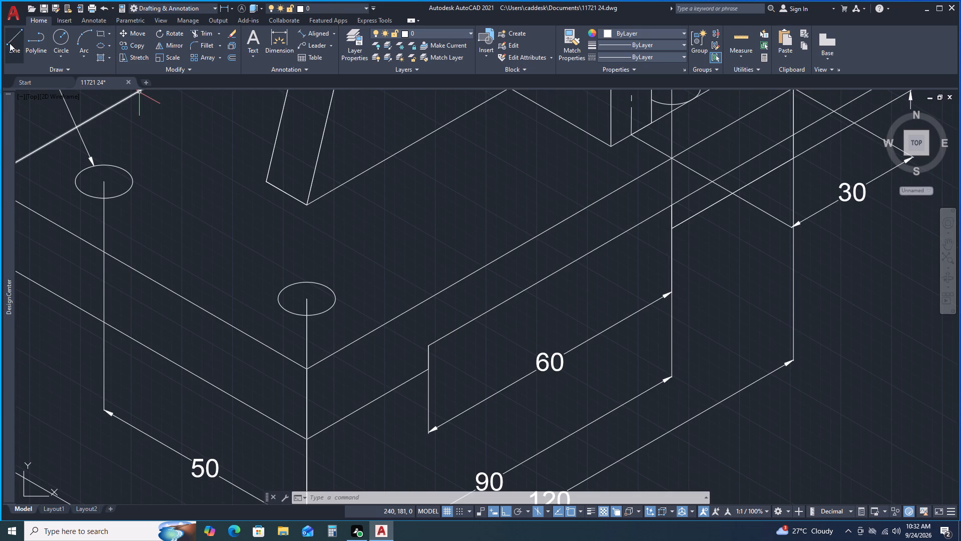
click(10, 43)
scroll(280, 317, up, 1)
scroll(315, 297, up, 1)
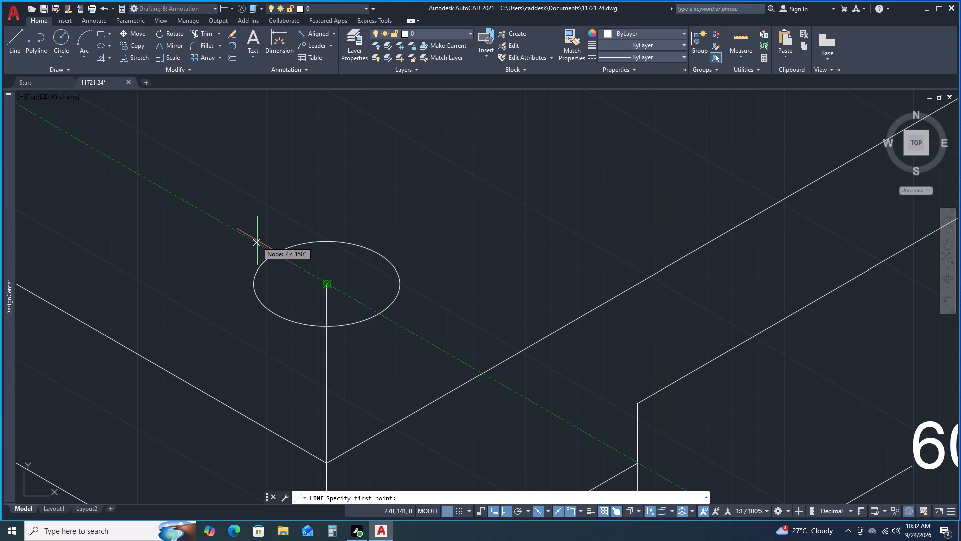
click(255, 242)
click(397, 328)
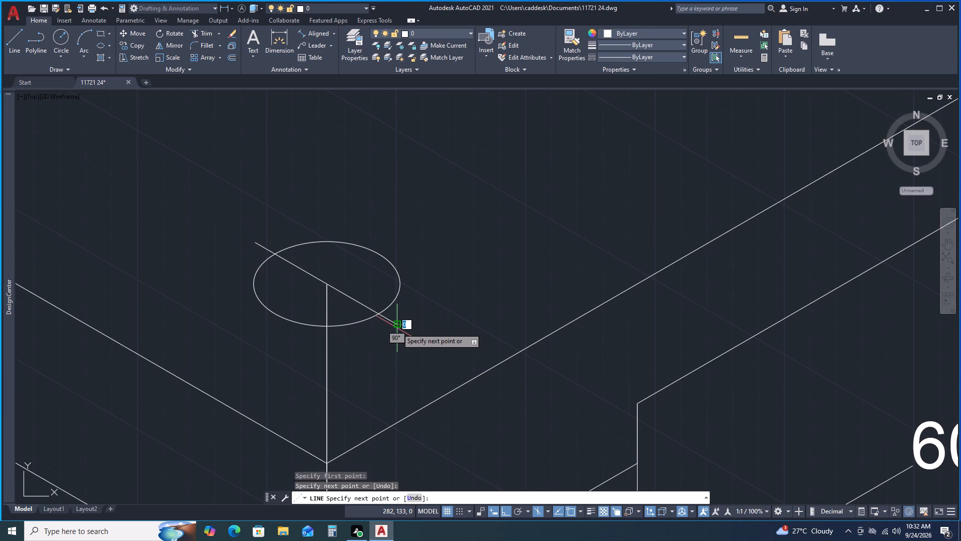
key(space)
Draw the crossing centre line through the front-corner hole's centre at 30° in the top isoplane, extending just past the ellipse on both sides.
key(space)
key(F5)
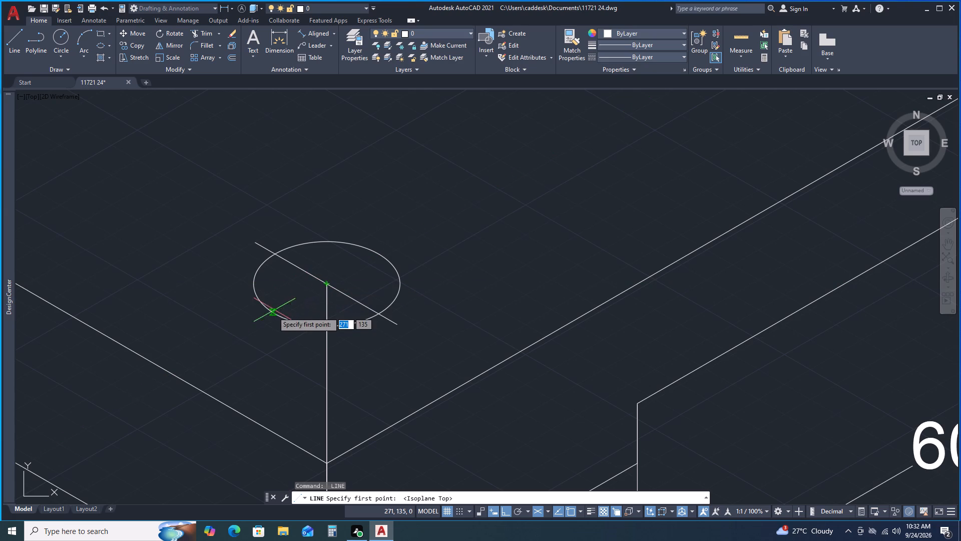
click(262, 321)
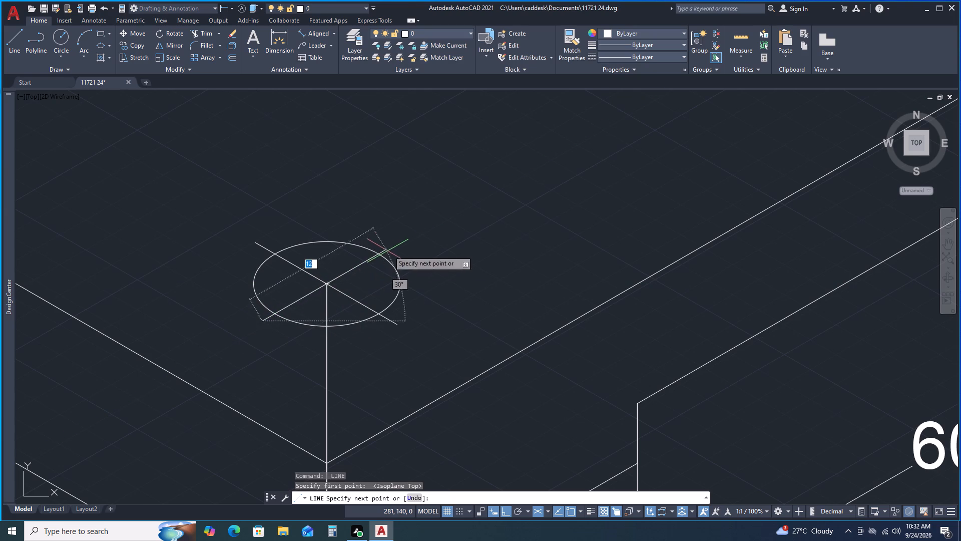
click(398, 245)
key(space)
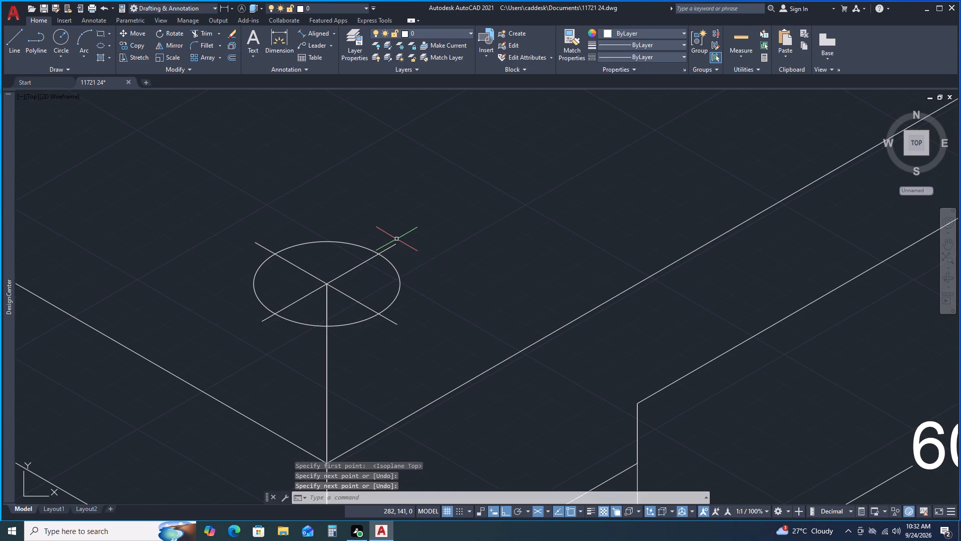
scroll(396, 239, down, 2)
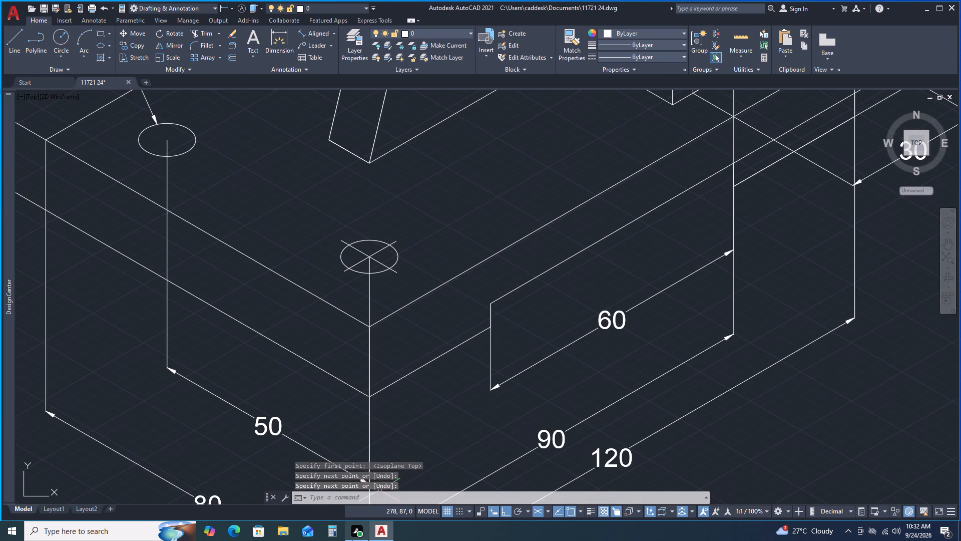
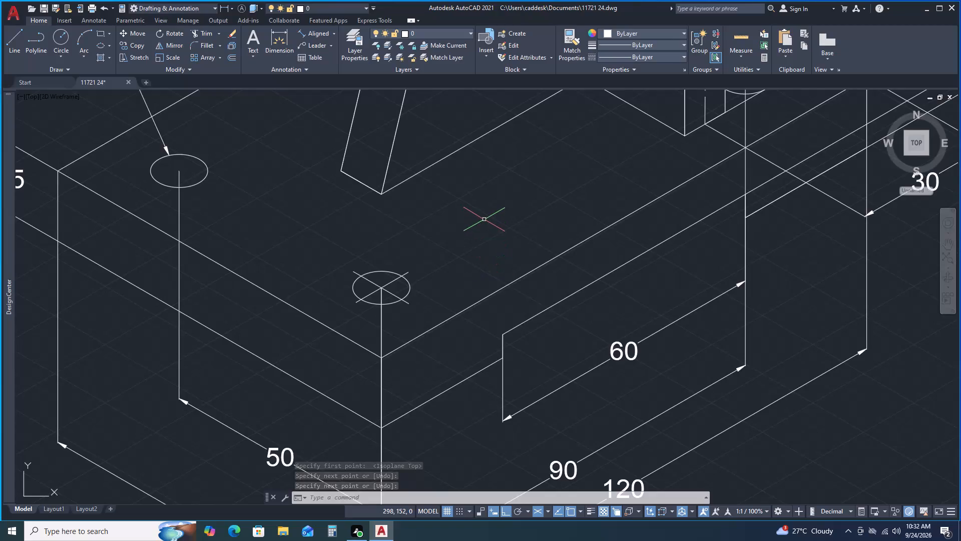
Match the properties of the base's dashed hidden edge onto the two crossing centre lines of the front corner hole.
scroll(484, 219, down, 1)
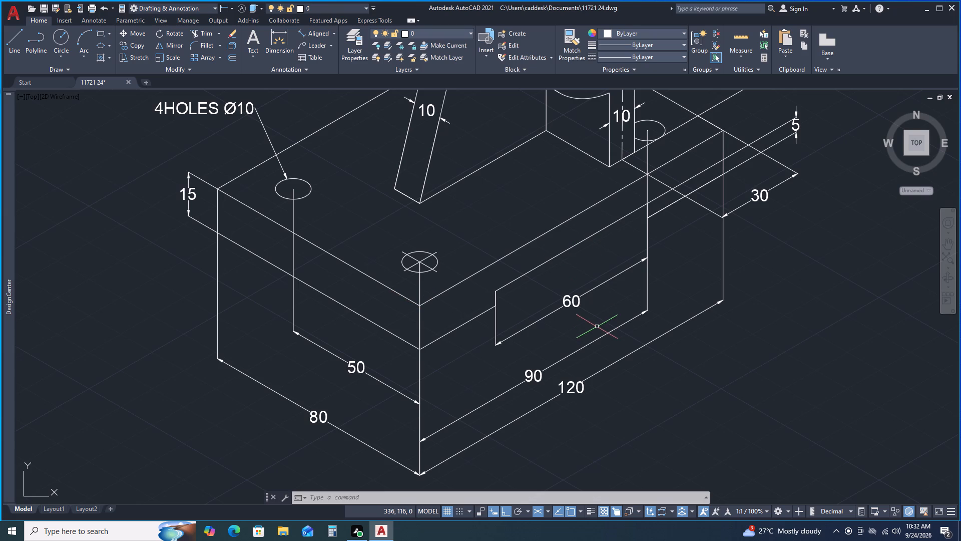
middle_drag(514, 240, 465, 348)
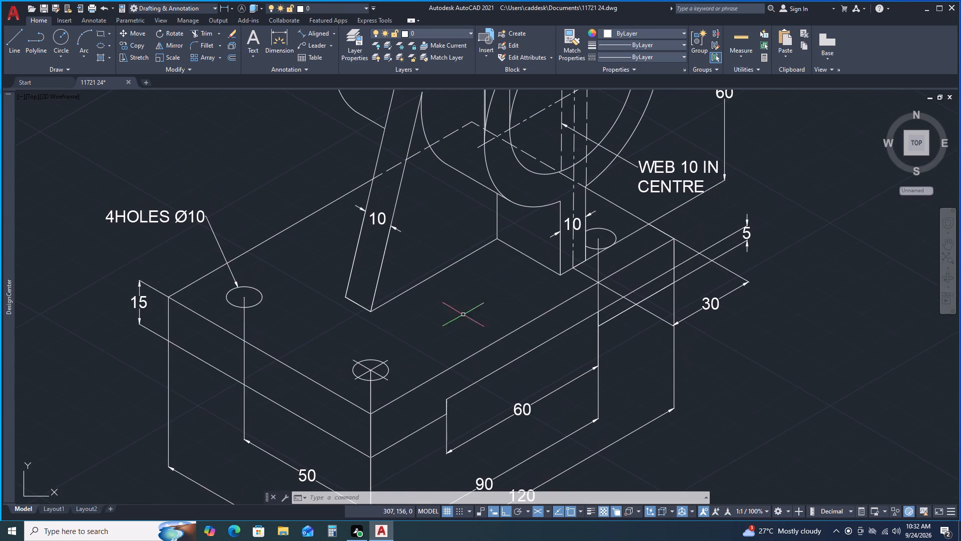
click(574, 58)
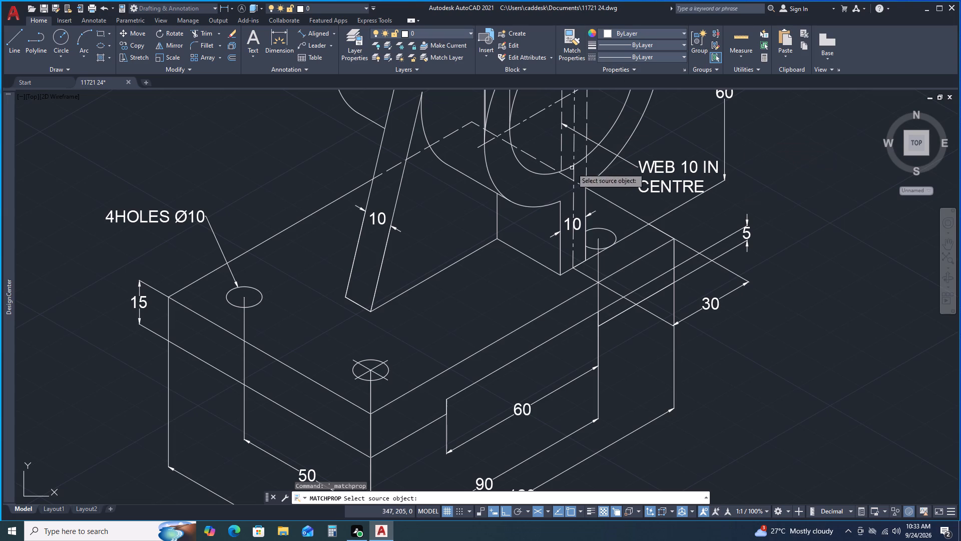
click(527, 155)
scroll(351, 368, down, 1)
scroll(351, 368, up, 5)
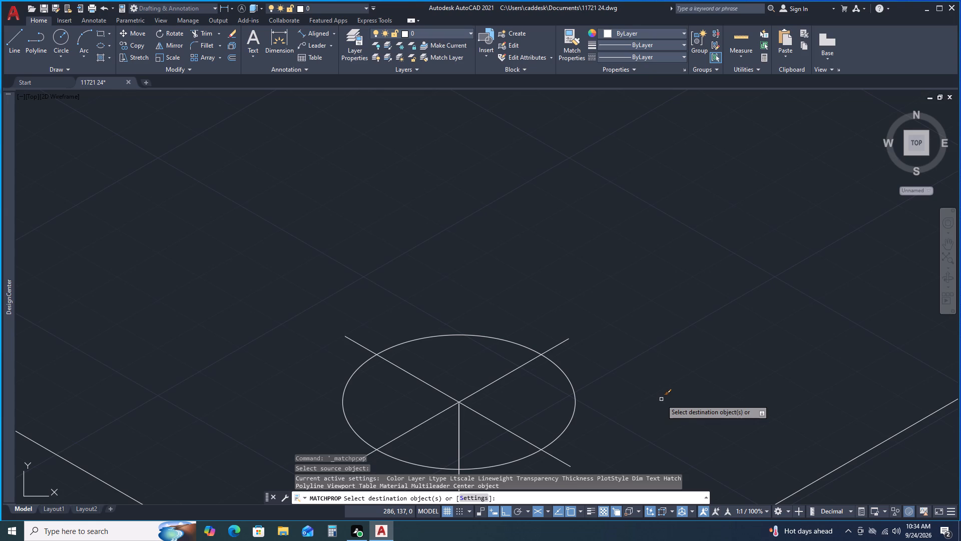
click(490, 393)
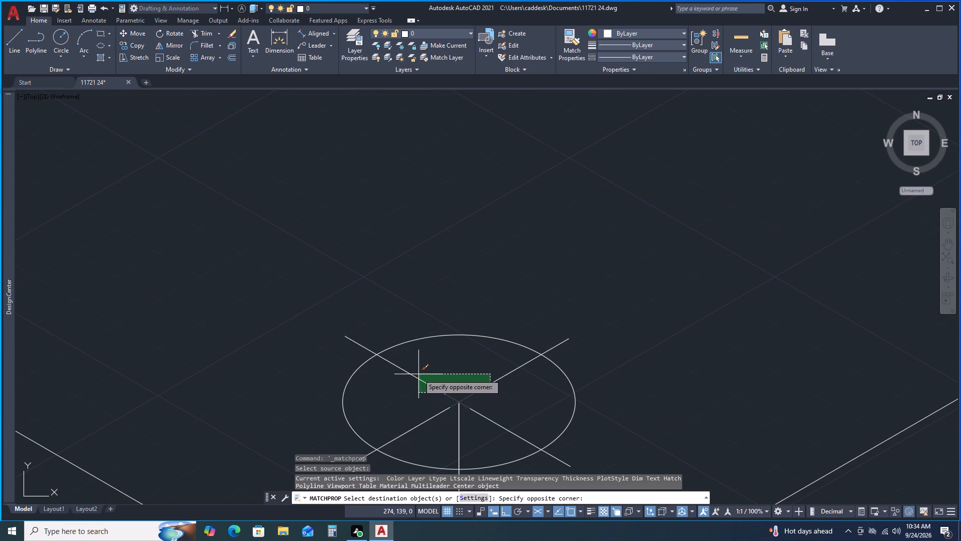
click(418, 374)
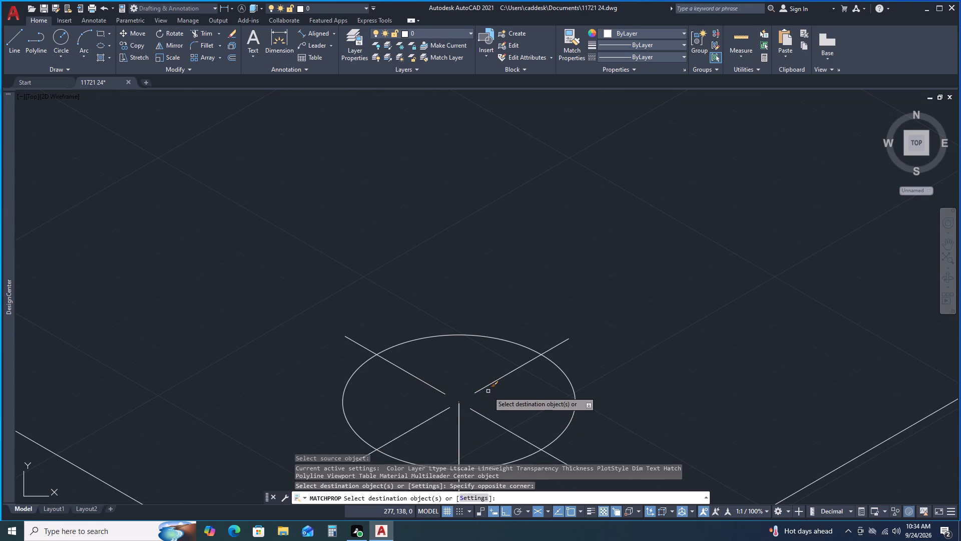
scroll(491, 392, down, 2)
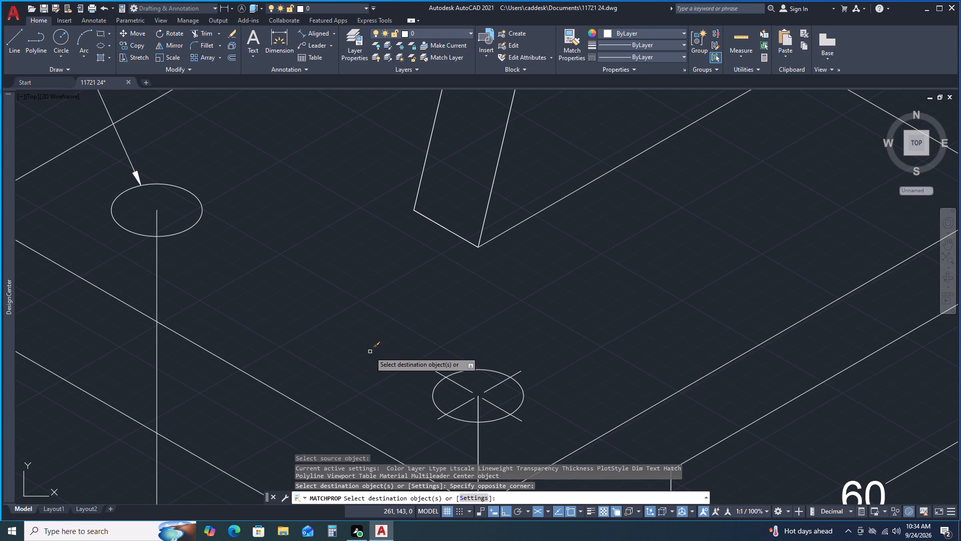
key(Escape)
Set the linetype scale of the front corner hole's two crossing centre lines to 0.1.
scroll(488, 386, up, 2)
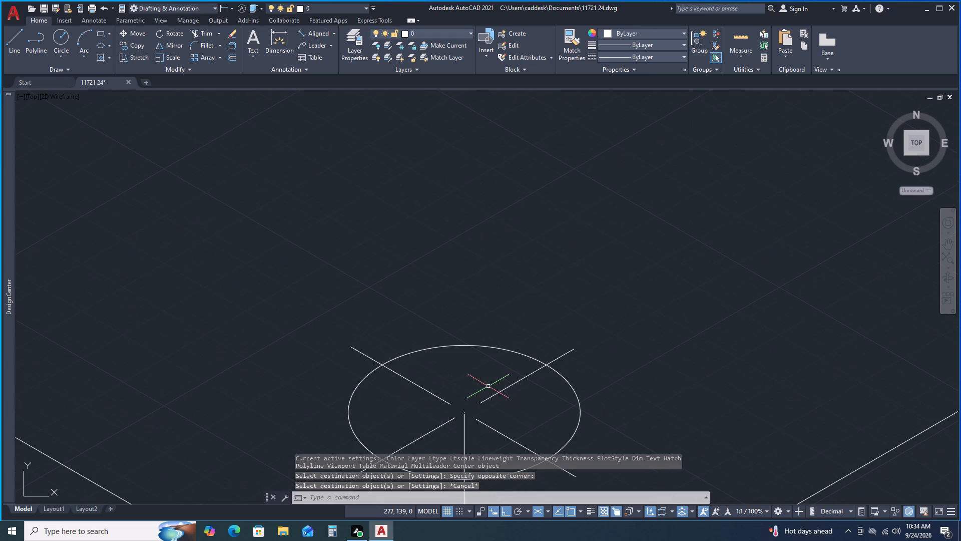
click(497, 394)
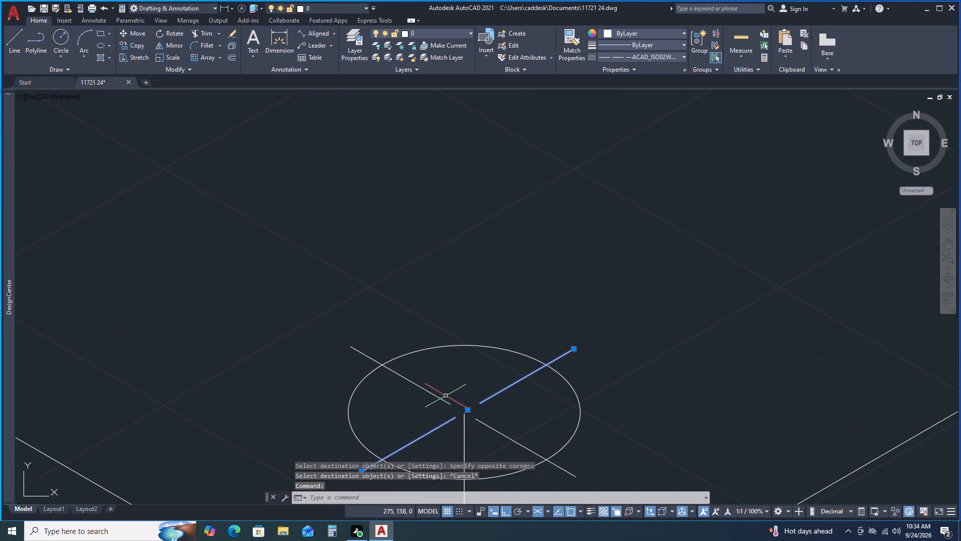
click(440, 396)
right_click(466, 310)
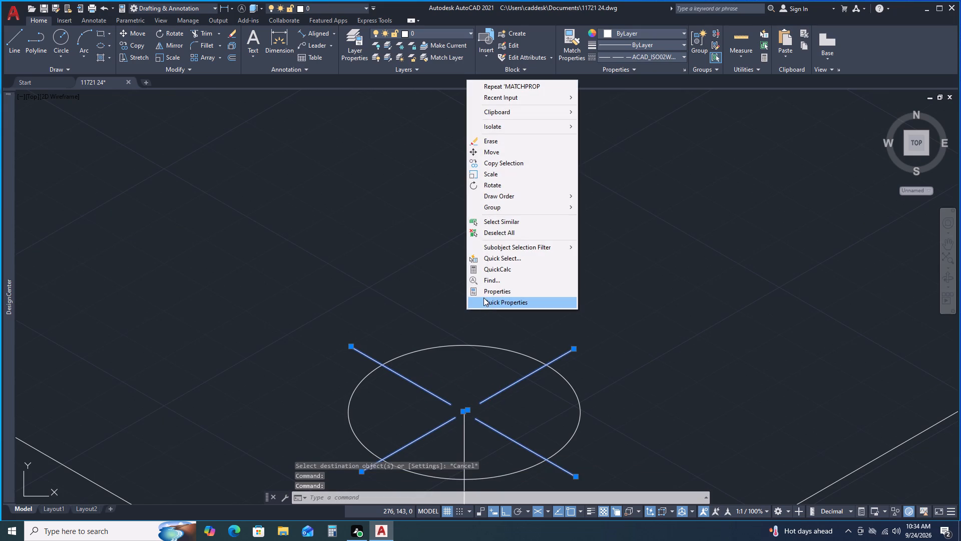
click(485, 292)
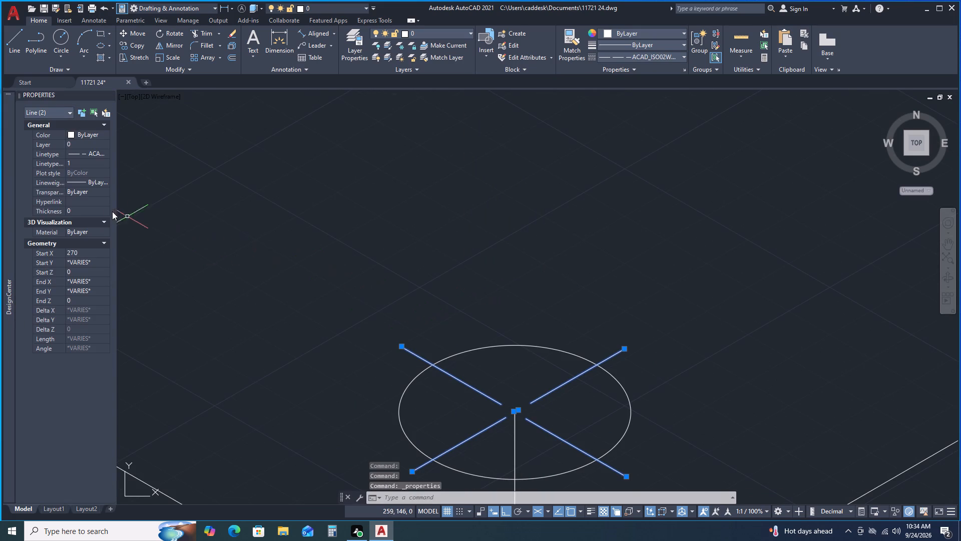
click(86, 160)
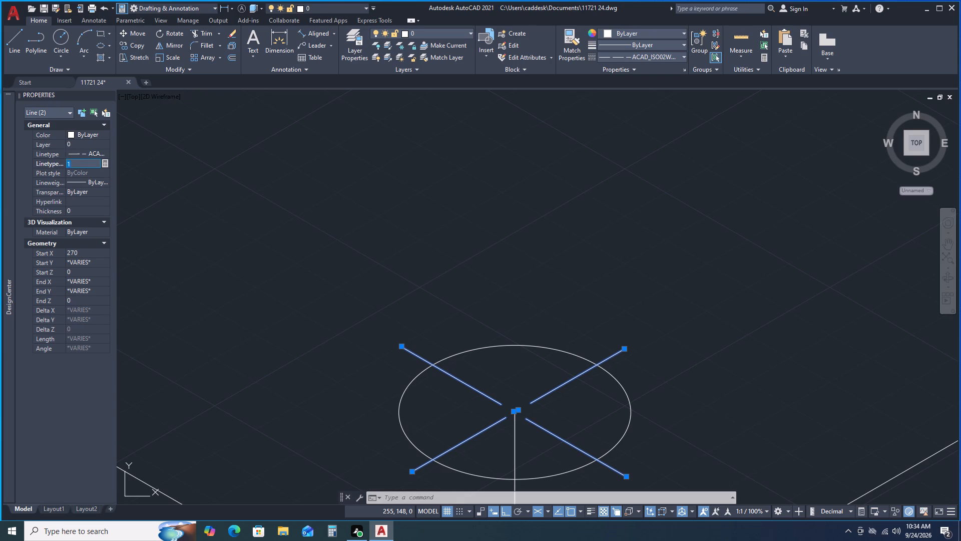
text(0.1)
key(Return)
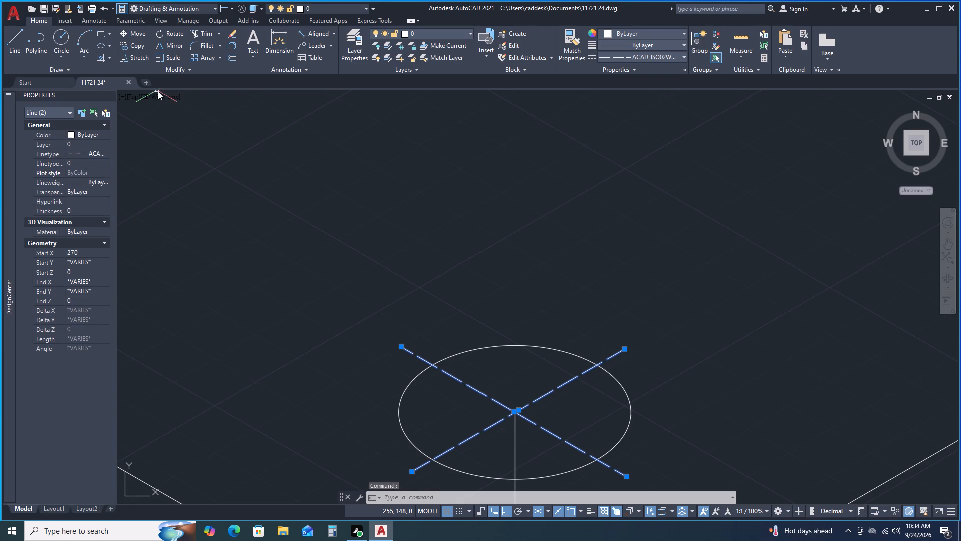
click(112, 93)
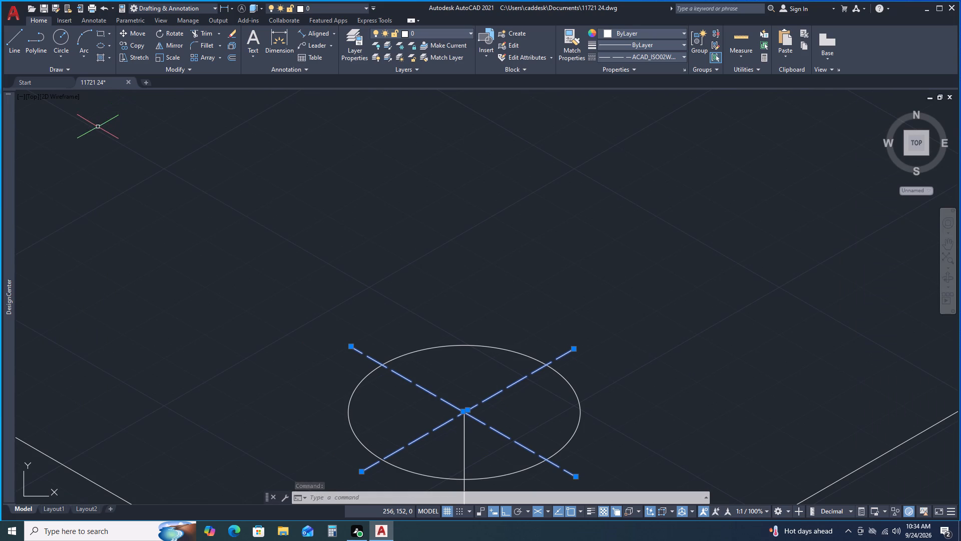
key(Escape)
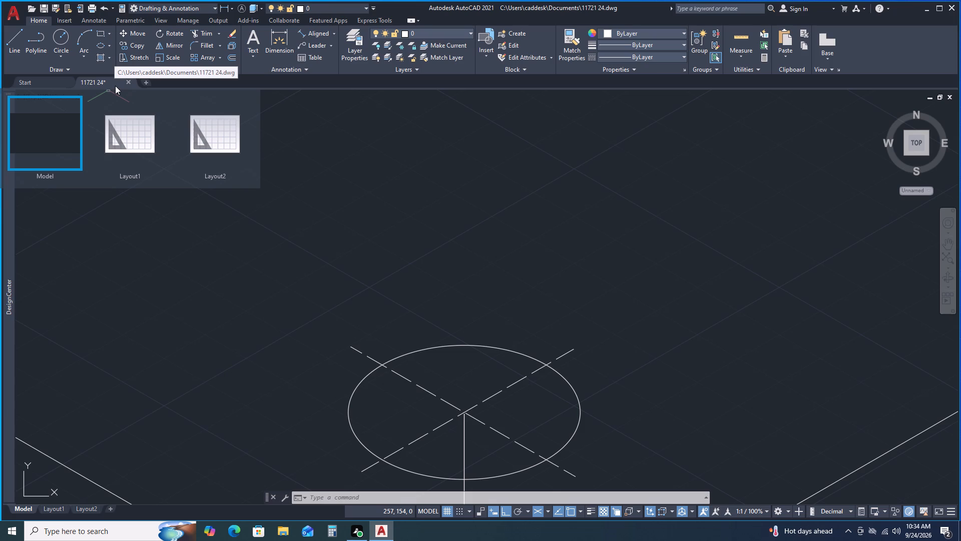
Copy the front hole's two dashed centre lines from its centre to the centre of the hole with the 4HOLES Ø10 leader.
scroll(562, 211, down, 1)
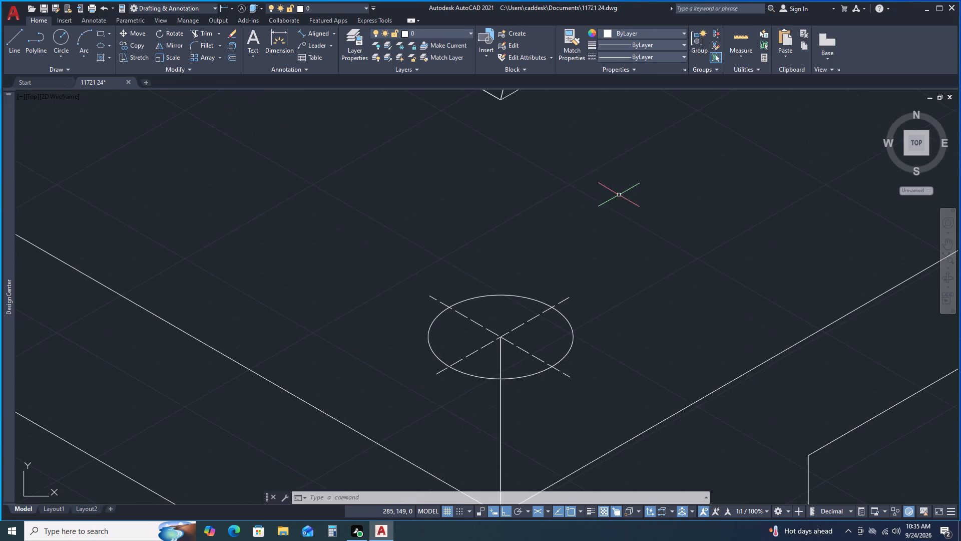
scroll(624, 196, down, 1)
scroll(773, 152, down, 1)
middle_drag(776, 157, 567, 267)
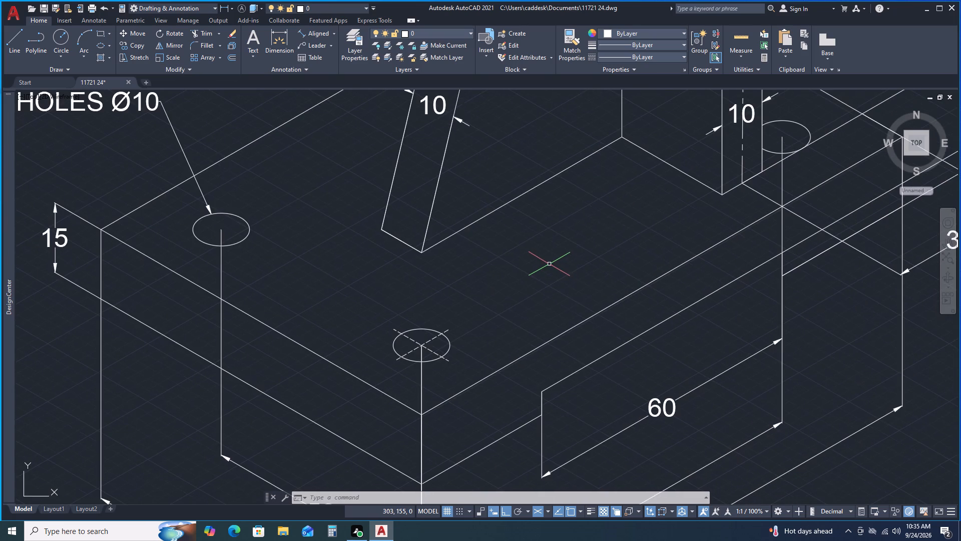
scroll(546, 262, down, 1)
scroll(490, 312, up, 3)
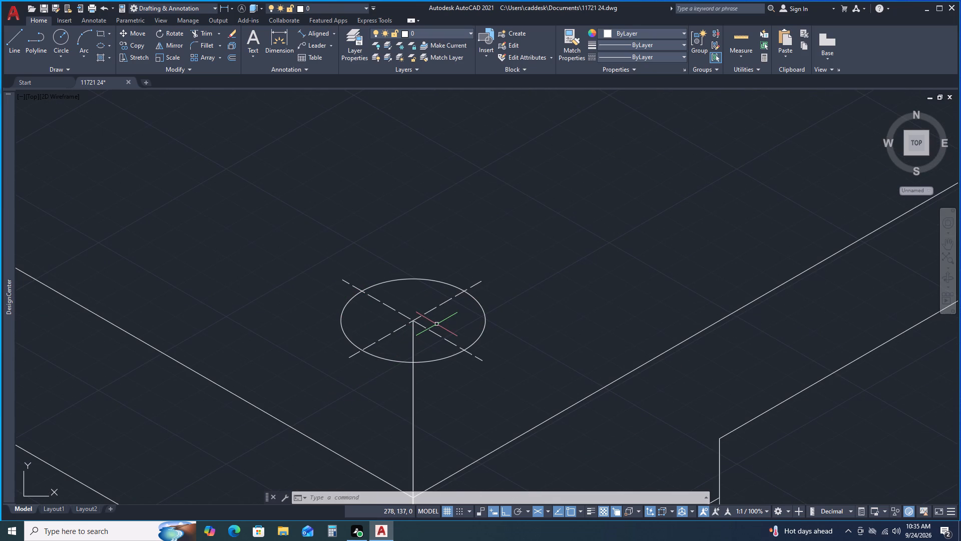
click(431, 309)
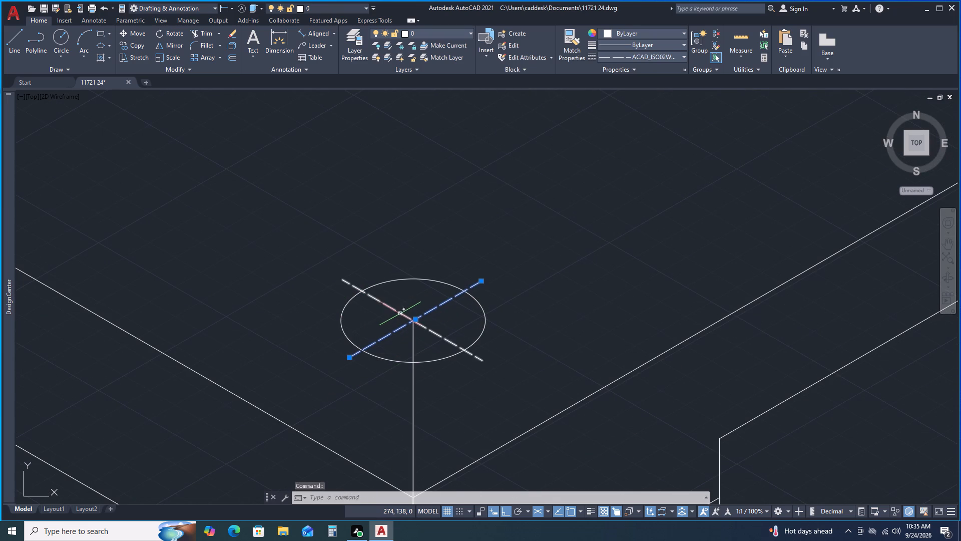
click(401, 313)
right_click(393, 225)
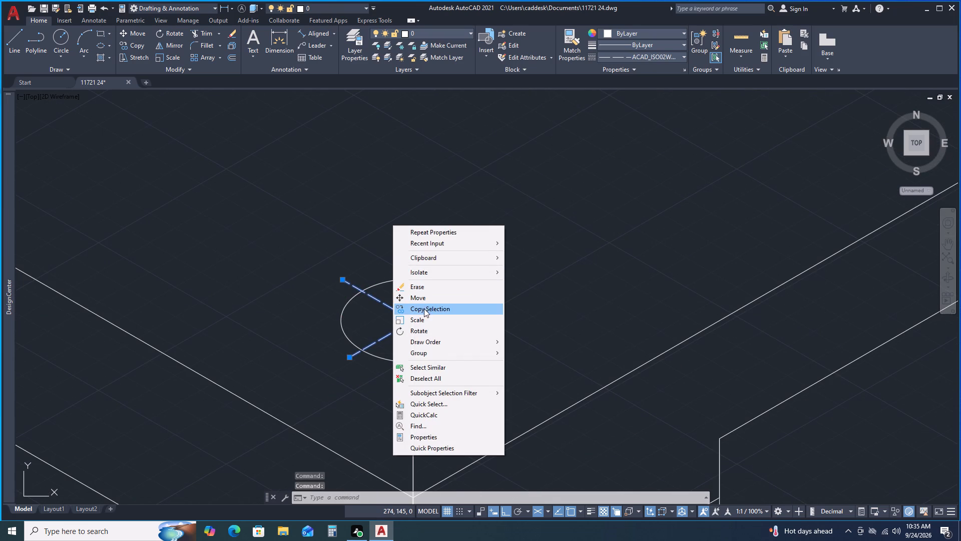
click(424, 309)
click(412, 324)
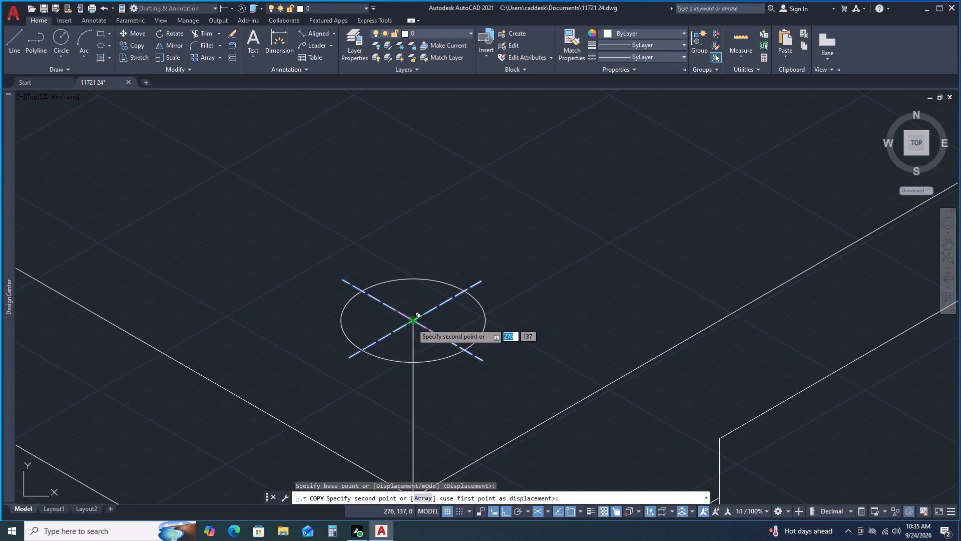
scroll(412, 321, down, 1)
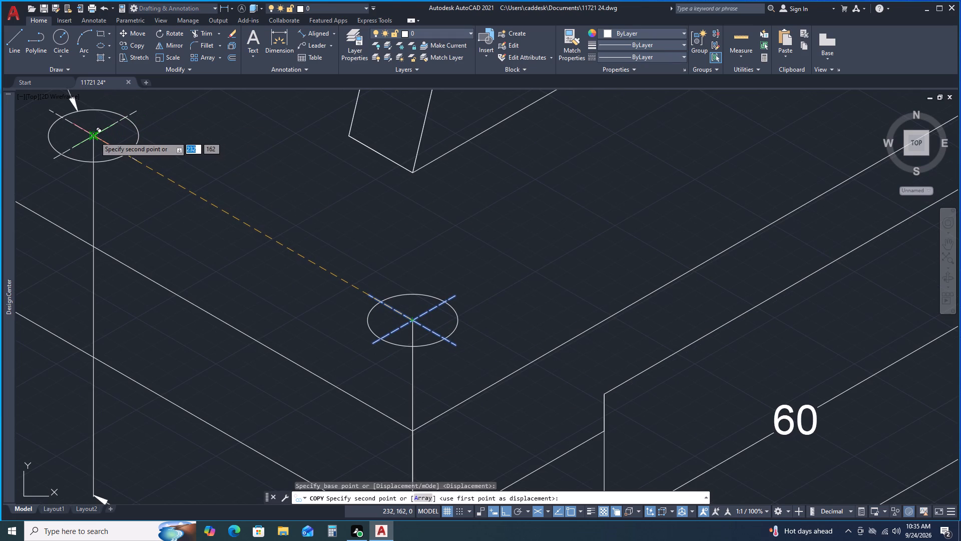
scroll(87, 139, up, 2)
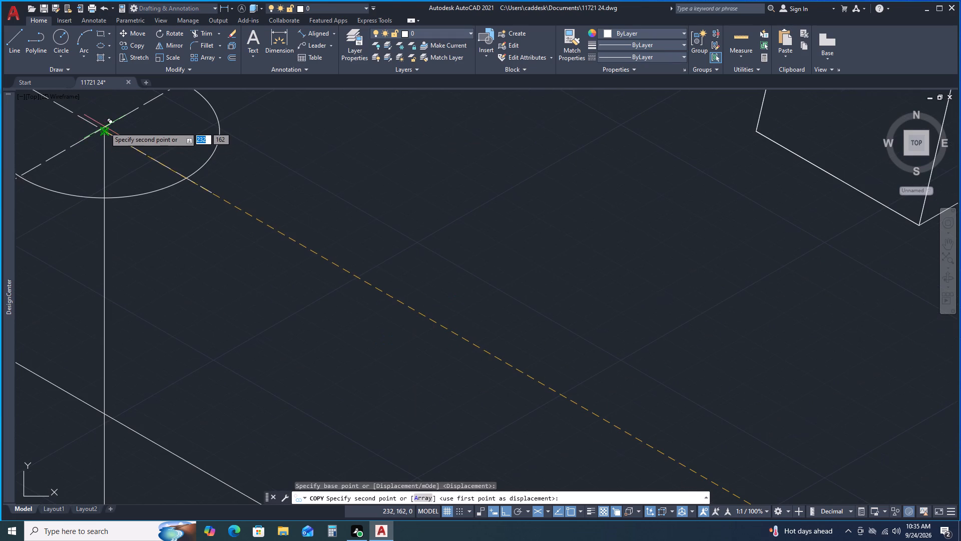
click(105, 132)
Place another copy of the centre lines at the centre of the partly hidden hole beside the upright web, and finish copying.
scroll(111, 141, down, 1)
scroll(200, 259, down, 1)
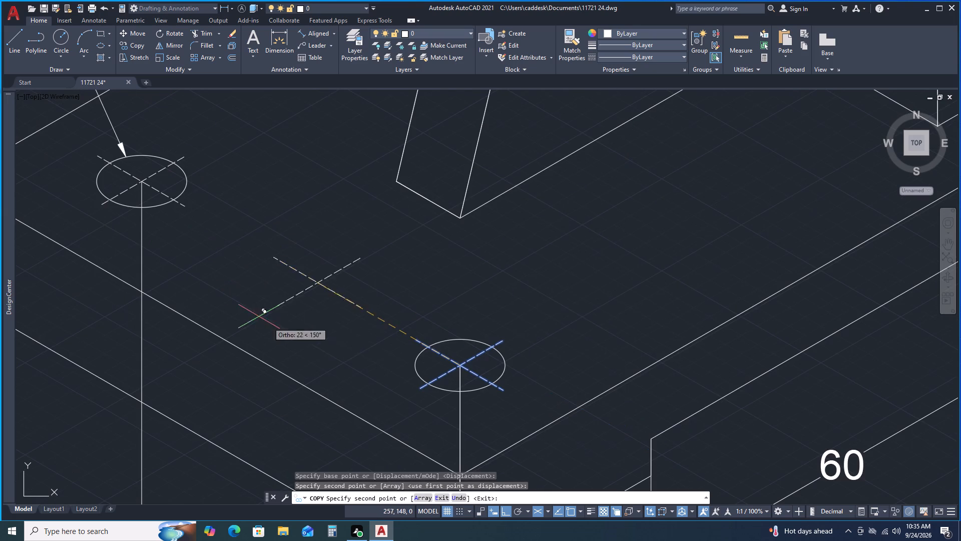
middle_drag(559, 303, 391, 321)
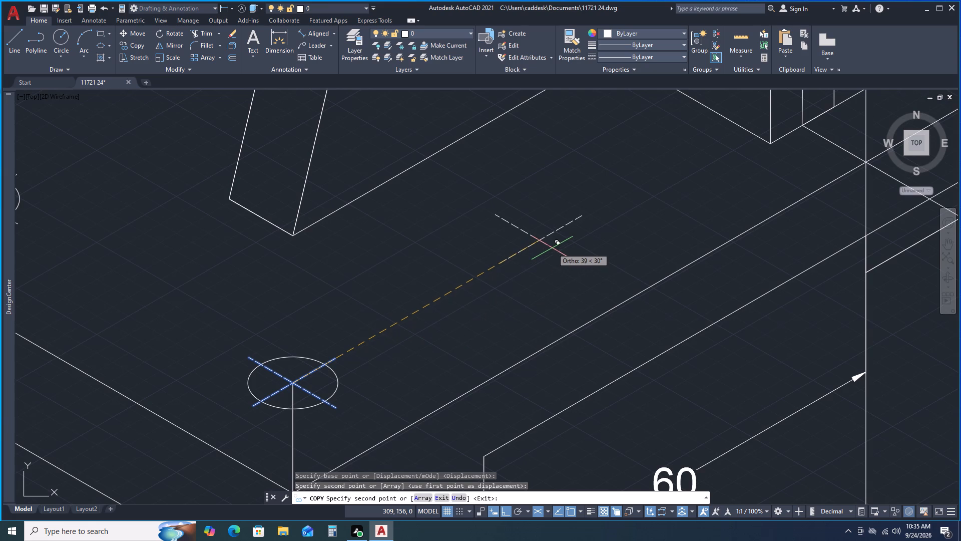
scroll(552, 248, down, 3)
middle_drag(580, 223, 490, 285)
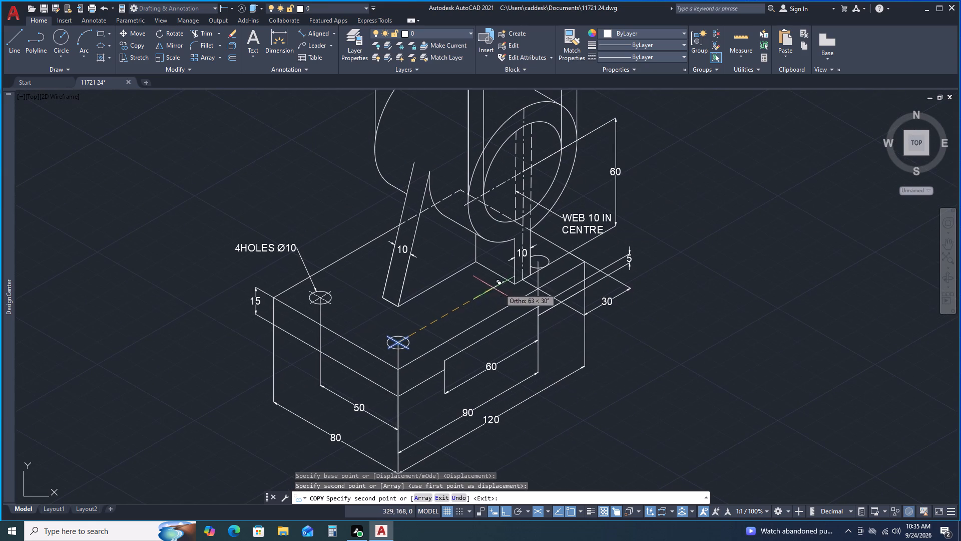
scroll(579, 252, up, 1)
scroll(520, 274, up, 1)
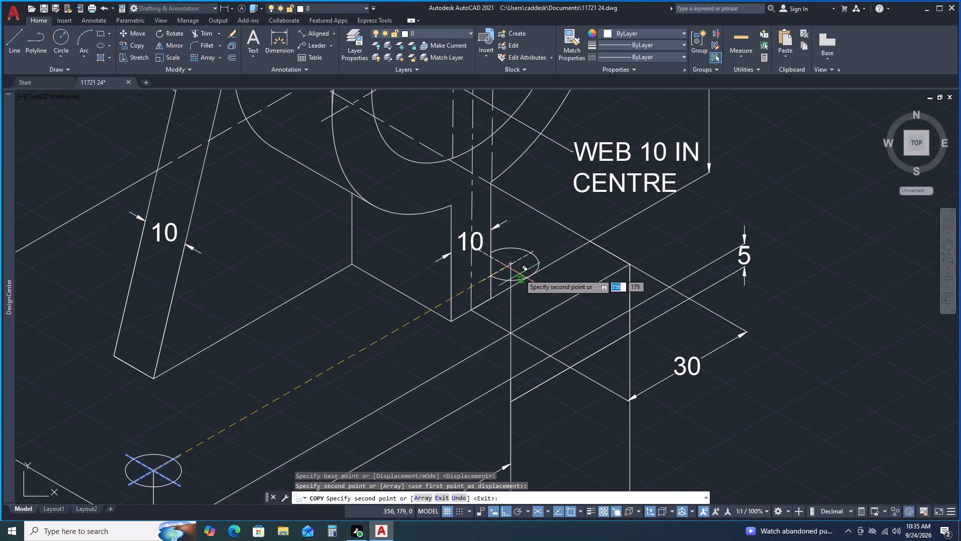
scroll(520, 274, up, 2)
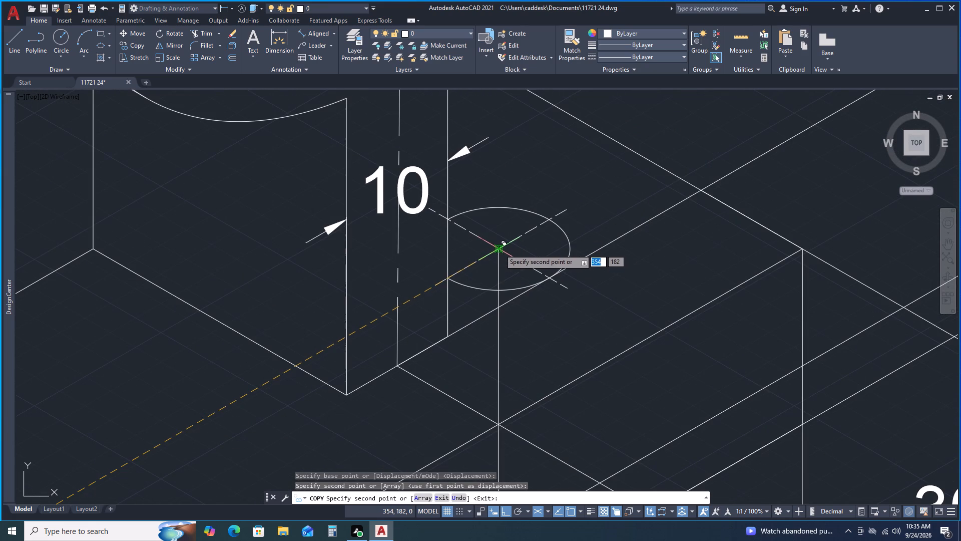
click(500, 249)
scroll(500, 248, down, 3)
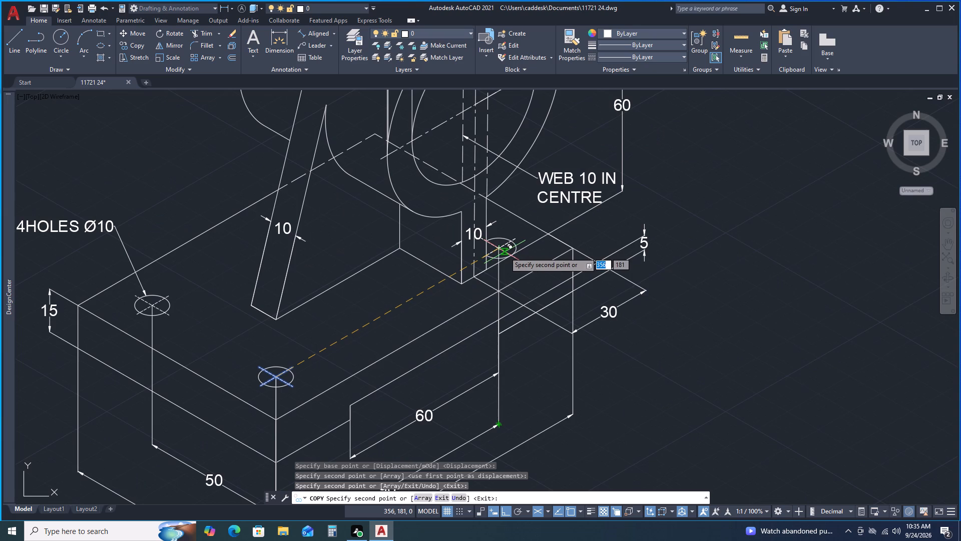
scroll(506, 253, down, 1)
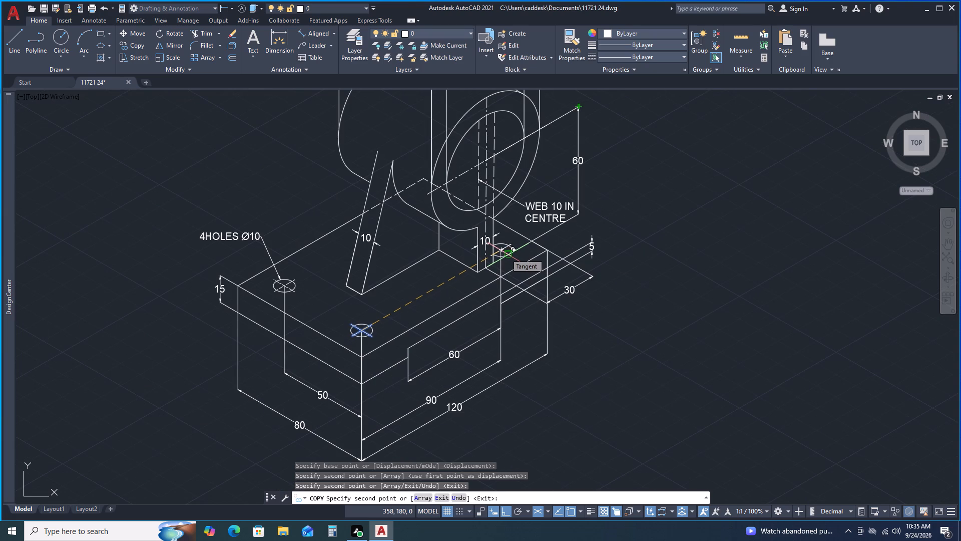
key(space)
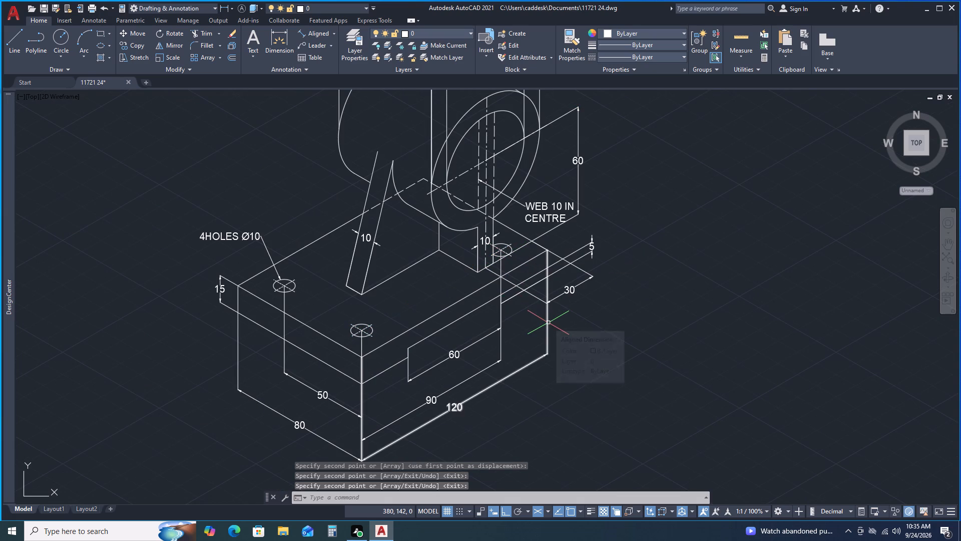
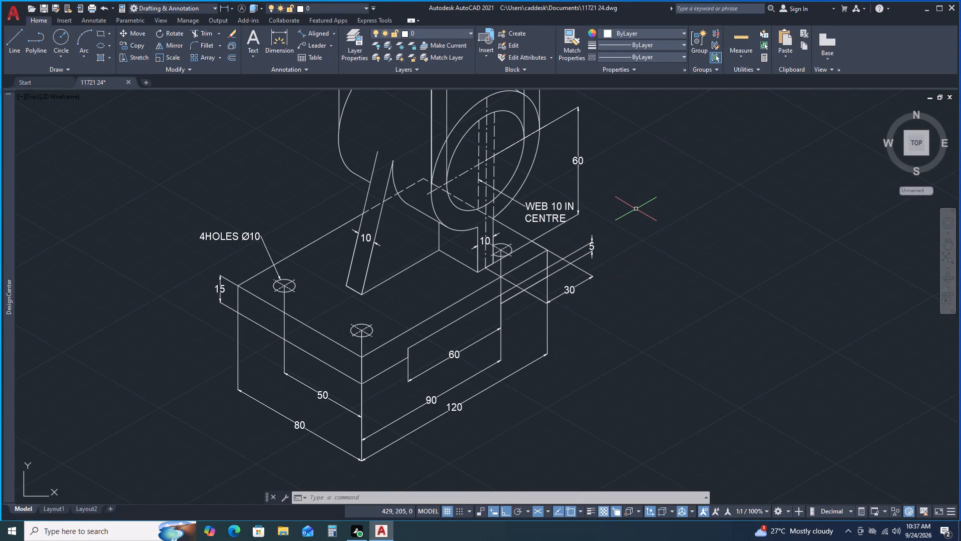
Save the drawing as 11721 24 in the Documents folder in AutoCAD 2018 format, replacing the existing file.
click(16, 17)
click(44, 131)
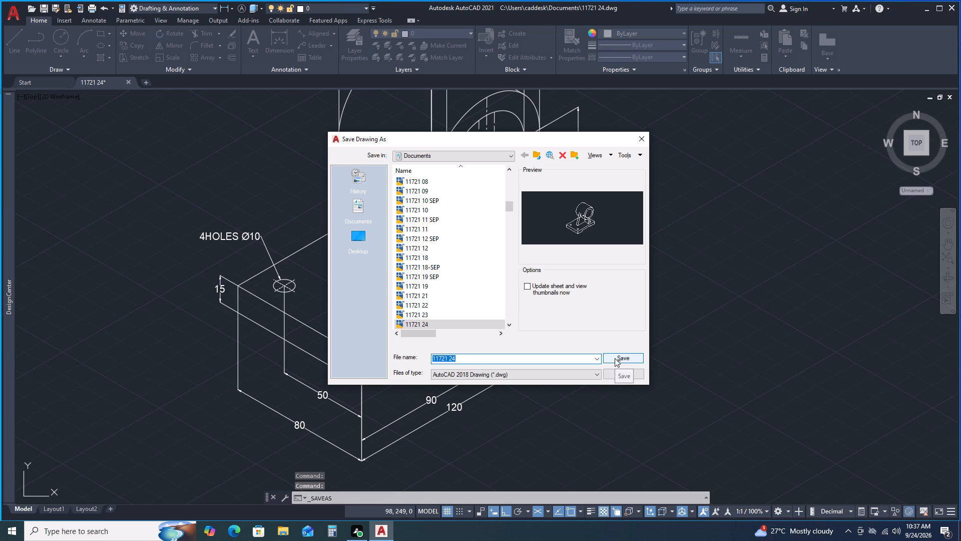
click(615, 358)
click(471, 289)
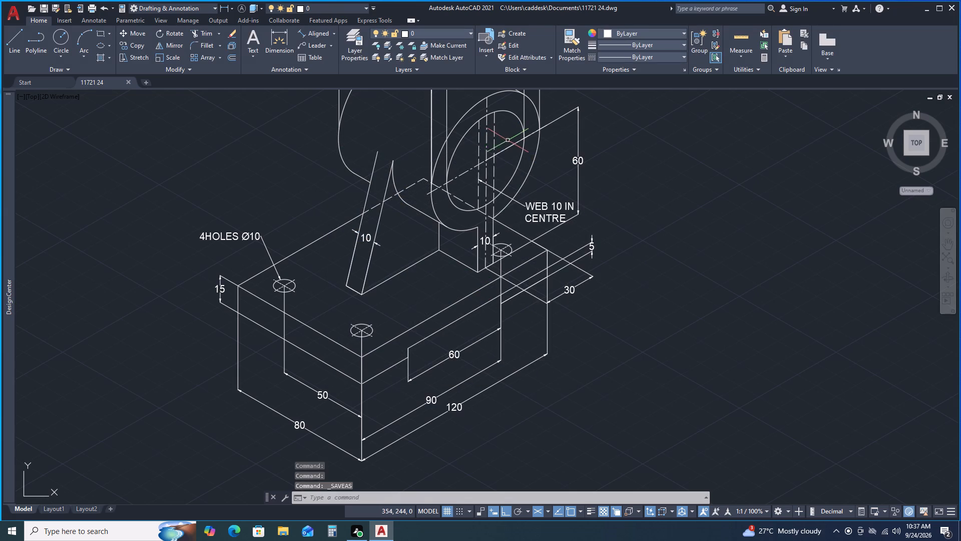
Examine the bracket drawing overall and close up, checking the cylinder, rib, web, base holes and dimensions.
scroll(668, 167, down, 1)
middle_drag(706, 193, 624, 326)
middle_drag(606, 322, 632, 287)
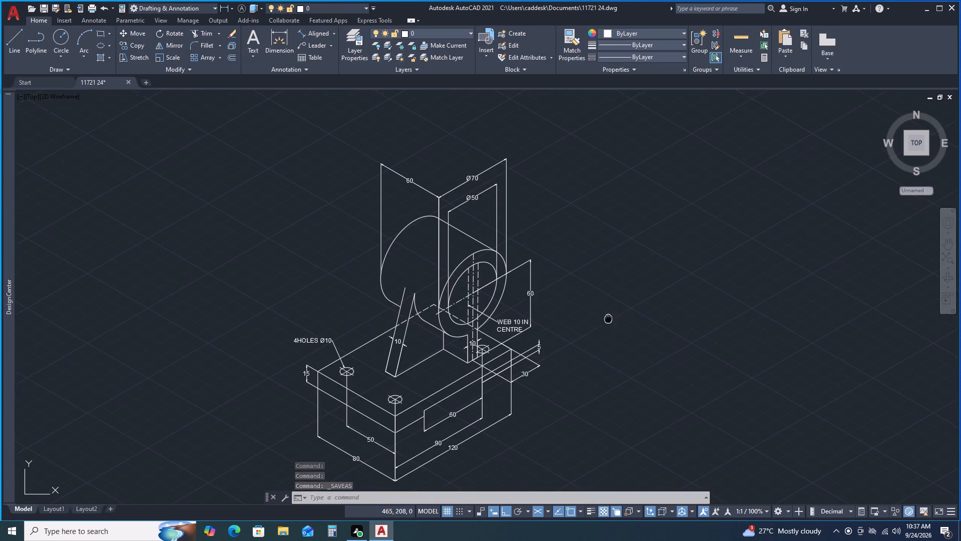
middle_drag(632, 287, 702, 230)
middle_drag(690, 218, 667, 281)
scroll(643, 259, up, 1)
scroll(644, 259, down, 1)
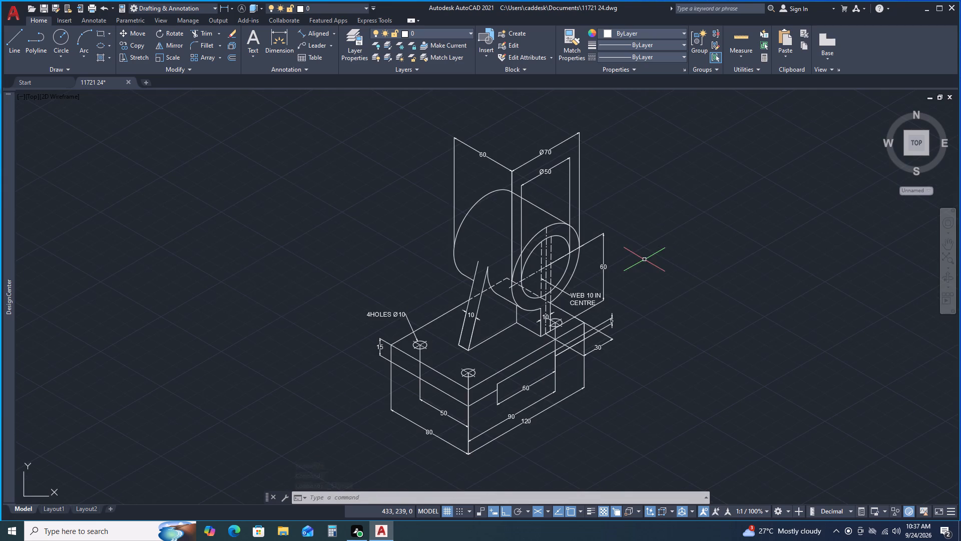
scroll(644, 259, up, 1)
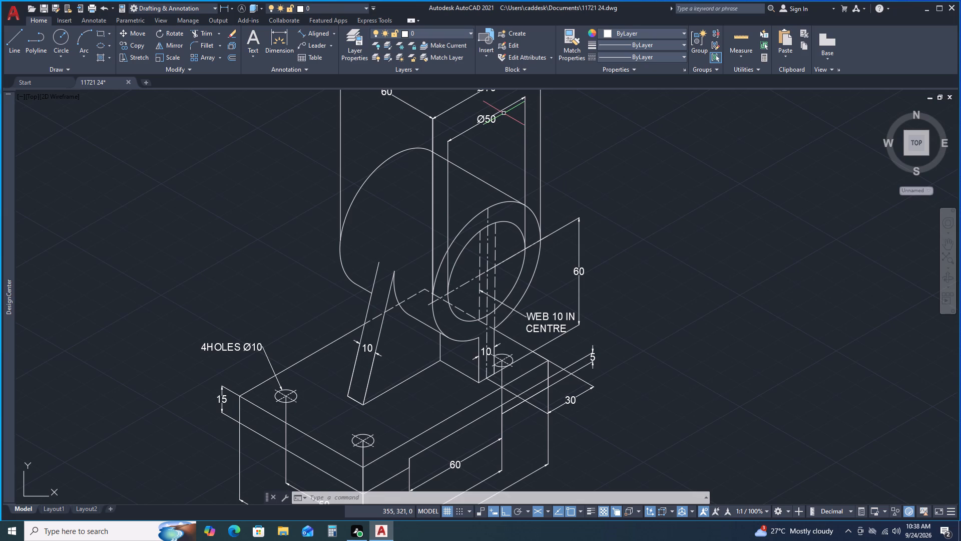
middle_drag(712, 186, 711, 217)
middle_drag(711, 217, 710, 244)
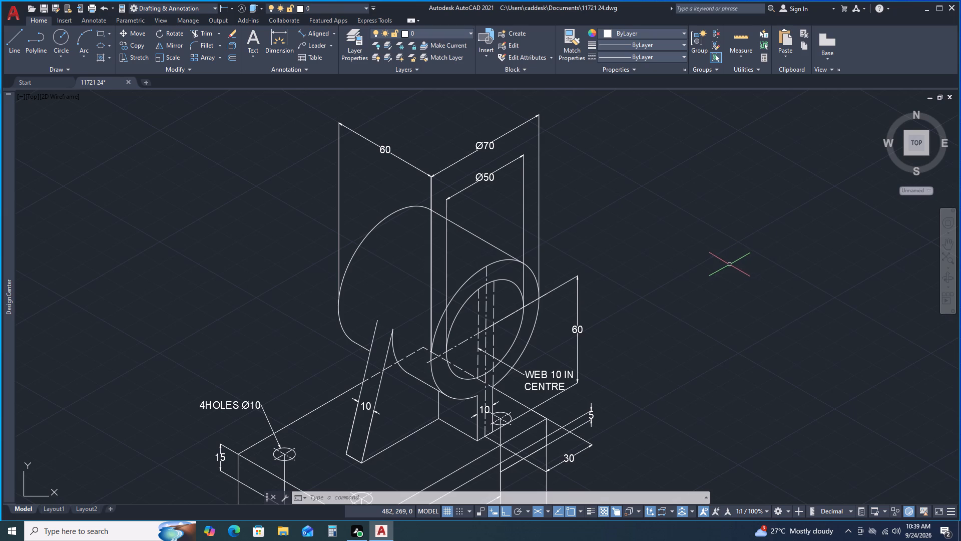
scroll(574, 258, down, 1)
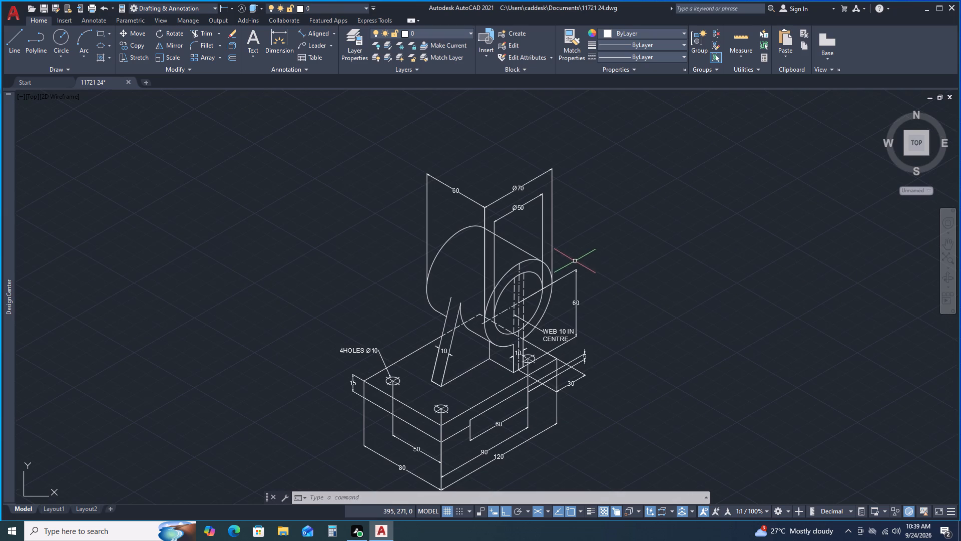
middle_drag(604, 282, 592, 190)
middle_drag(593, 240, 588, 273)
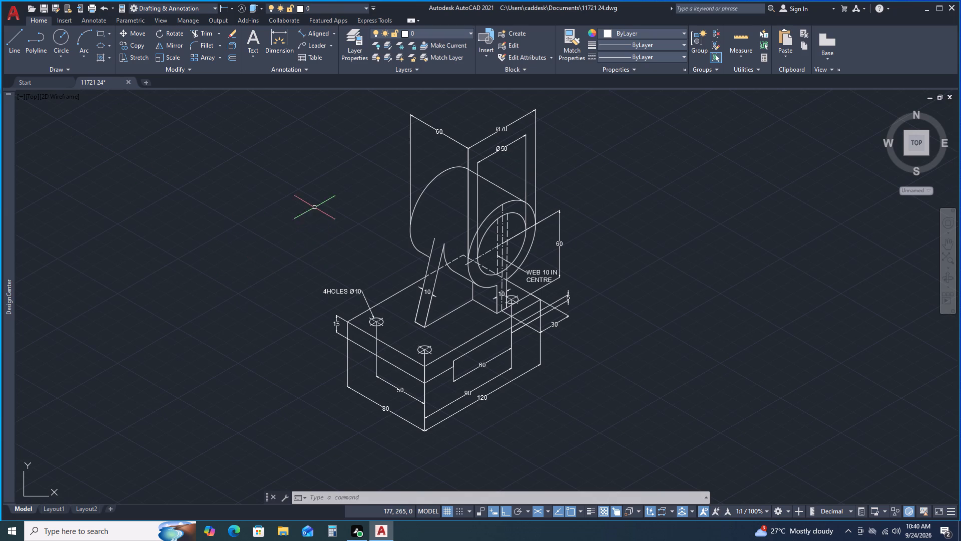
scroll(271, 231, down, 1)
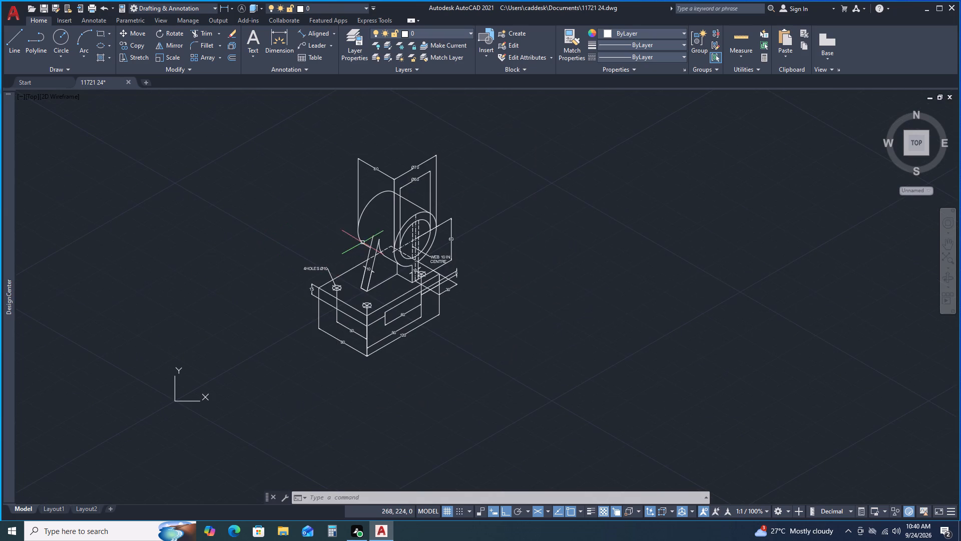
scroll(362, 234, up, 3)
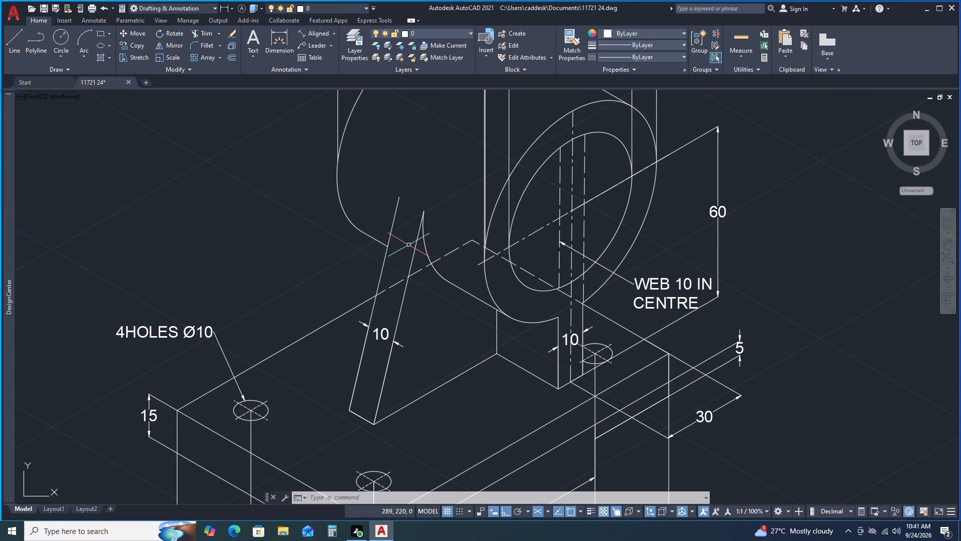
middle_drag(394, 187, 392, 193)
middle_drag(390, 195, 386, 204)
middle_click(385, 208)
middle_drag(380, 220, 366, 249)
middle_click(364, 251)
middle_click(359, 253)
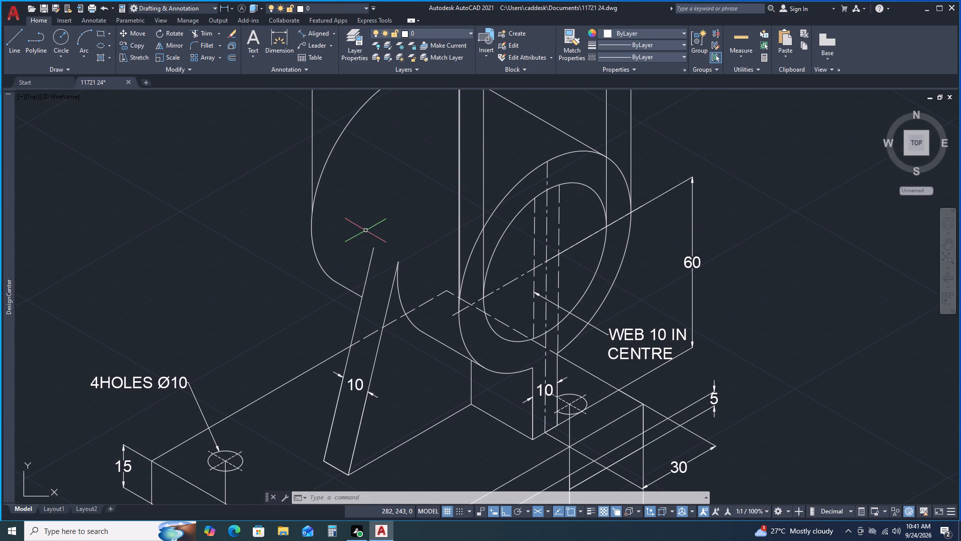
scroll(366, 230, down, 1)
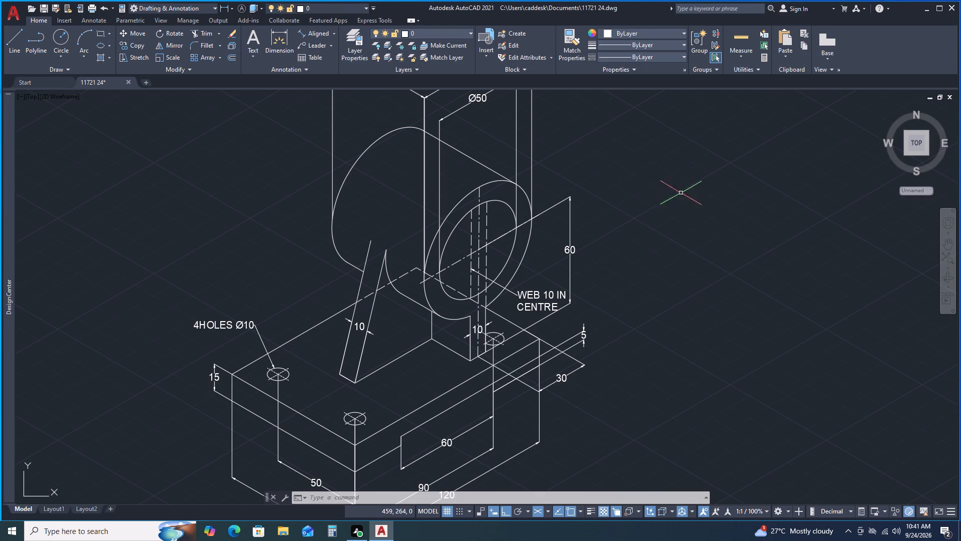
middle_drag(637, 197, 637, 251)
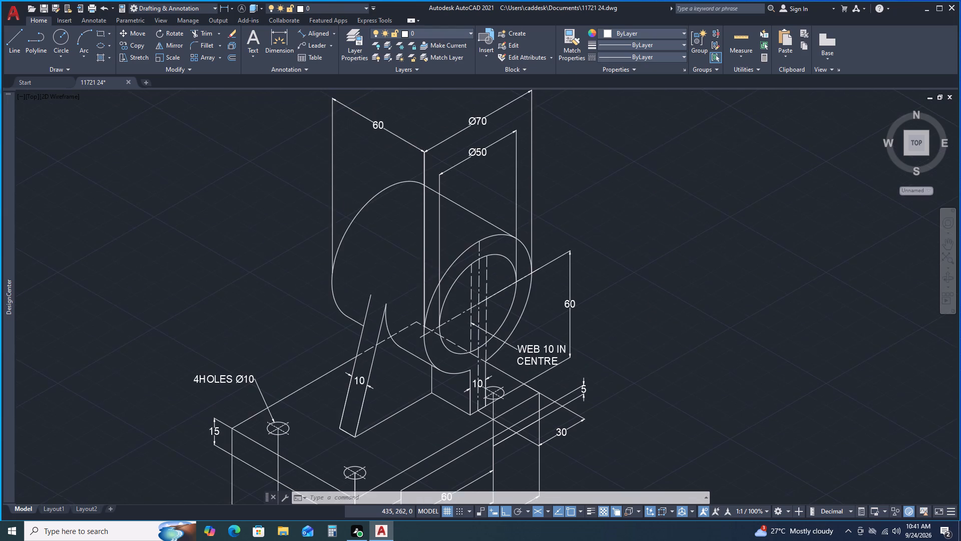
scroll(637, 251, down, 1)
scroll(531, 226, up, 2)
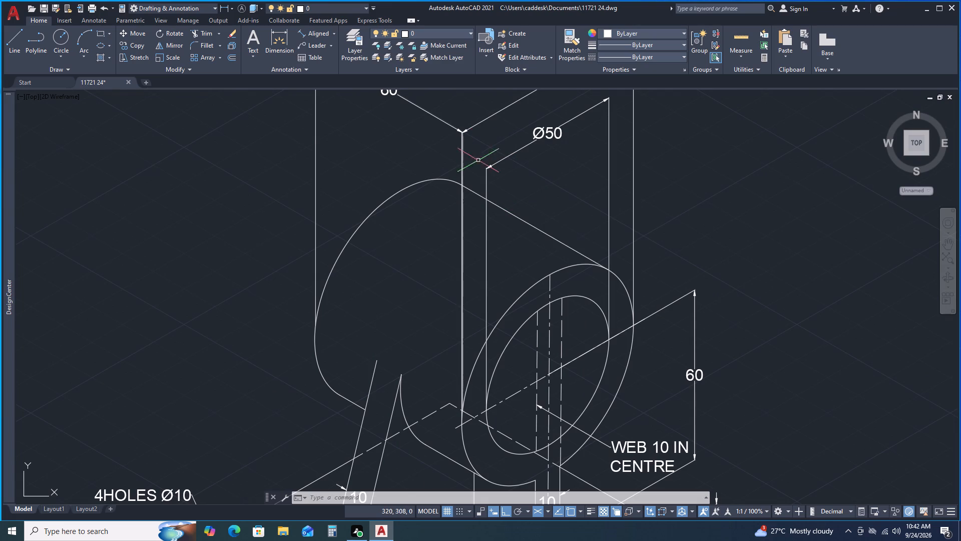
scroll(472, 180, down, 2)
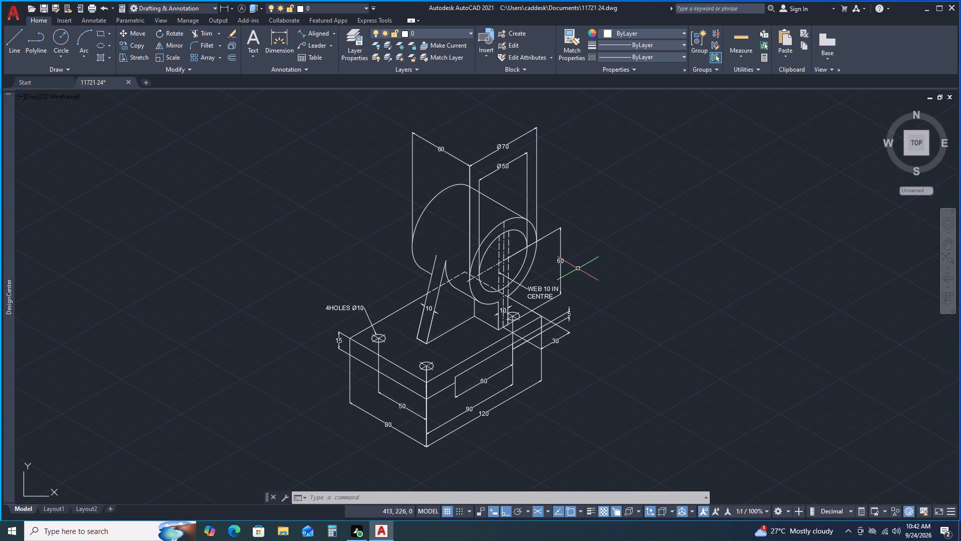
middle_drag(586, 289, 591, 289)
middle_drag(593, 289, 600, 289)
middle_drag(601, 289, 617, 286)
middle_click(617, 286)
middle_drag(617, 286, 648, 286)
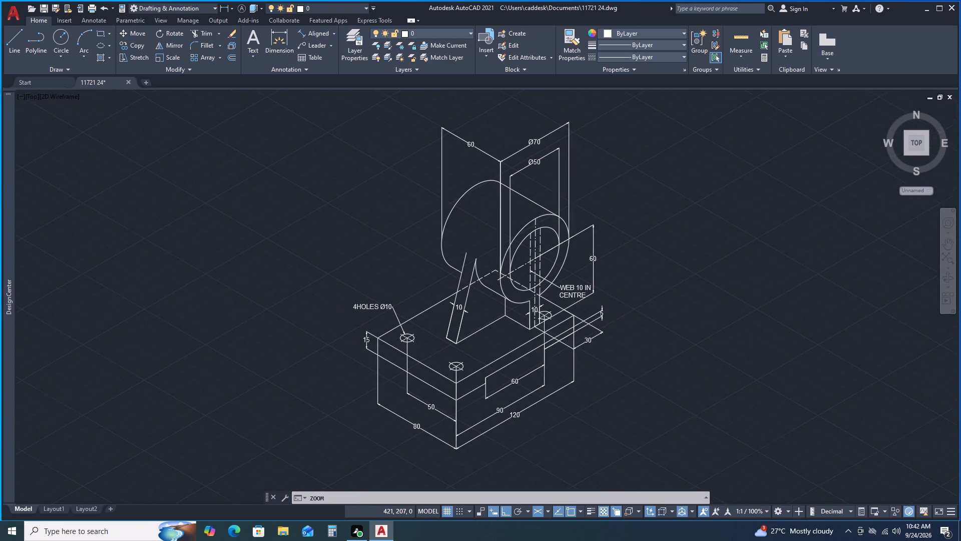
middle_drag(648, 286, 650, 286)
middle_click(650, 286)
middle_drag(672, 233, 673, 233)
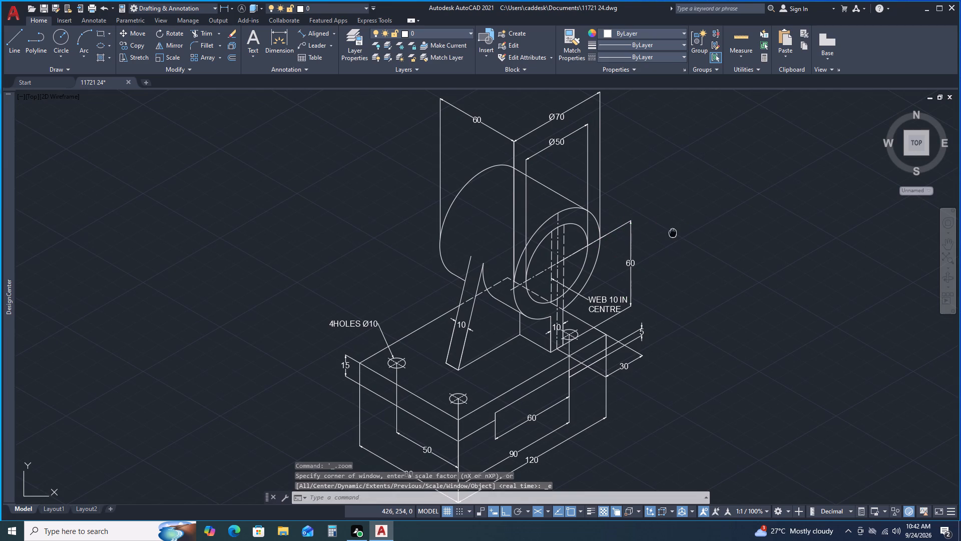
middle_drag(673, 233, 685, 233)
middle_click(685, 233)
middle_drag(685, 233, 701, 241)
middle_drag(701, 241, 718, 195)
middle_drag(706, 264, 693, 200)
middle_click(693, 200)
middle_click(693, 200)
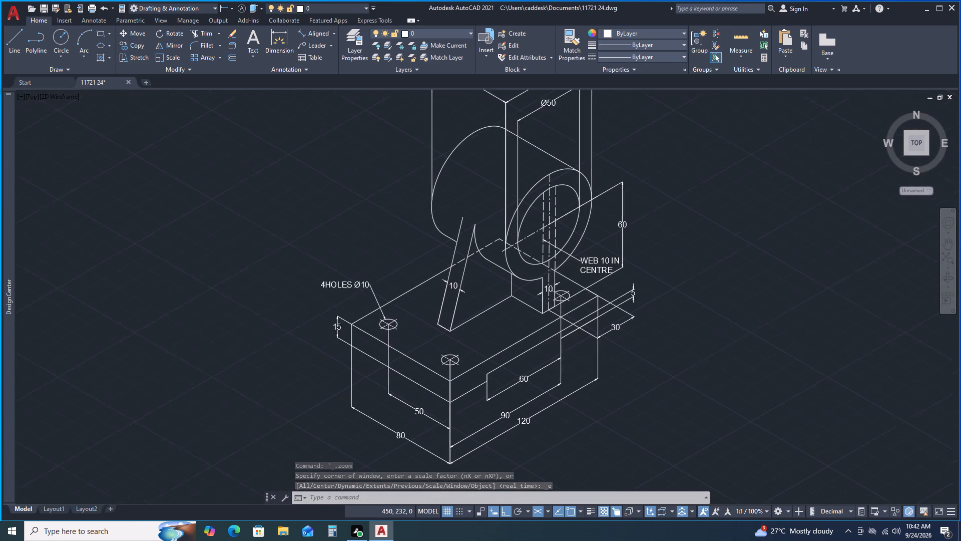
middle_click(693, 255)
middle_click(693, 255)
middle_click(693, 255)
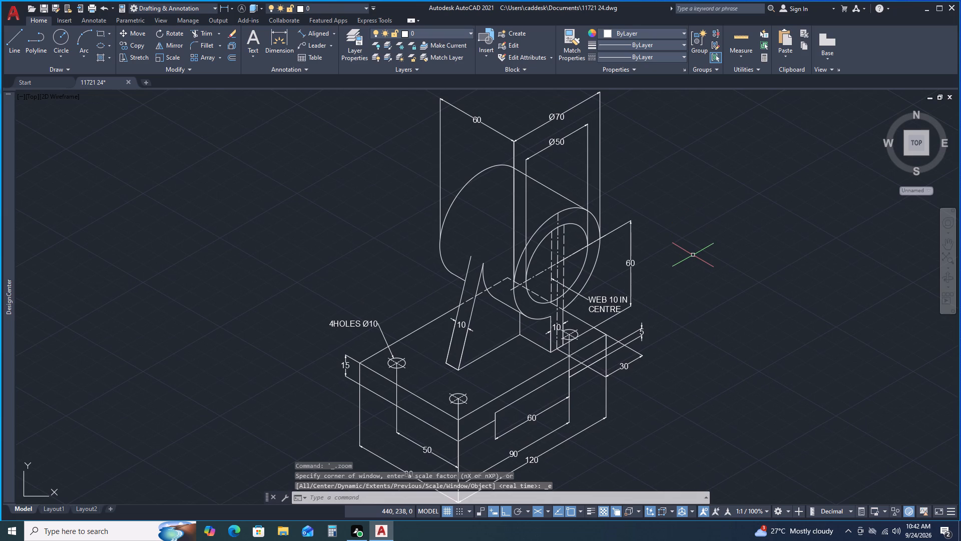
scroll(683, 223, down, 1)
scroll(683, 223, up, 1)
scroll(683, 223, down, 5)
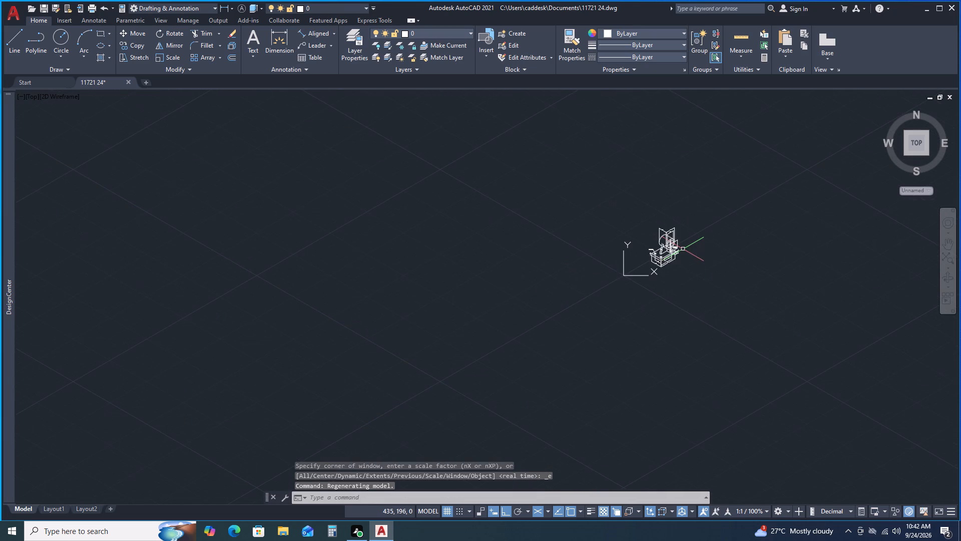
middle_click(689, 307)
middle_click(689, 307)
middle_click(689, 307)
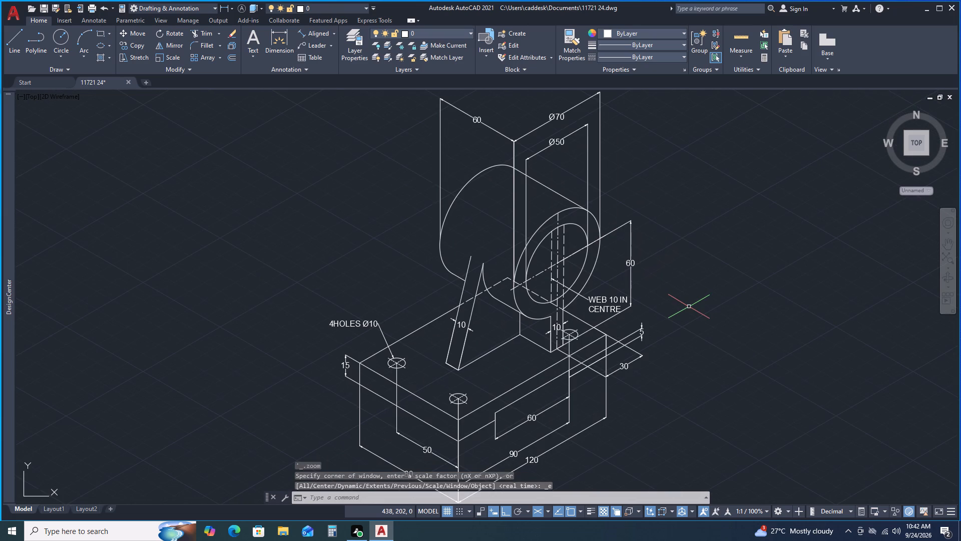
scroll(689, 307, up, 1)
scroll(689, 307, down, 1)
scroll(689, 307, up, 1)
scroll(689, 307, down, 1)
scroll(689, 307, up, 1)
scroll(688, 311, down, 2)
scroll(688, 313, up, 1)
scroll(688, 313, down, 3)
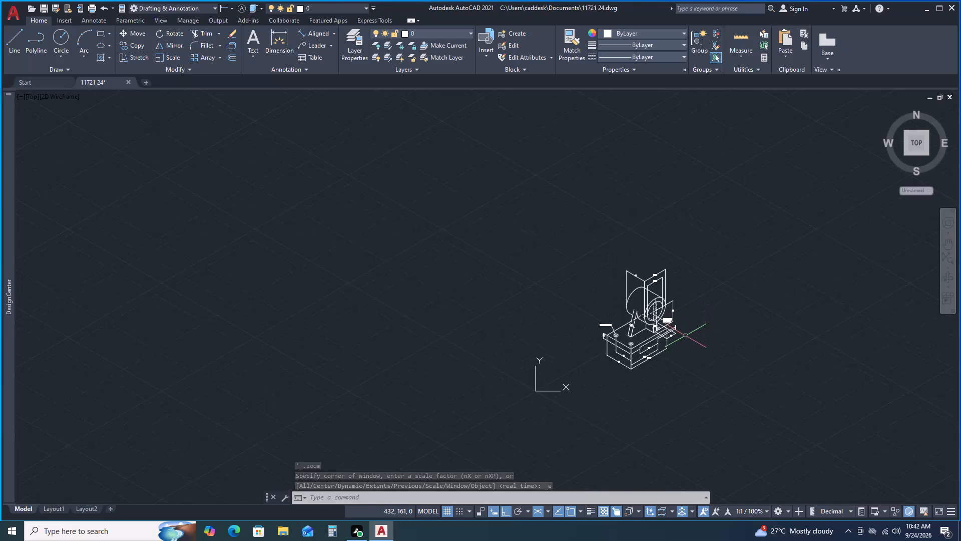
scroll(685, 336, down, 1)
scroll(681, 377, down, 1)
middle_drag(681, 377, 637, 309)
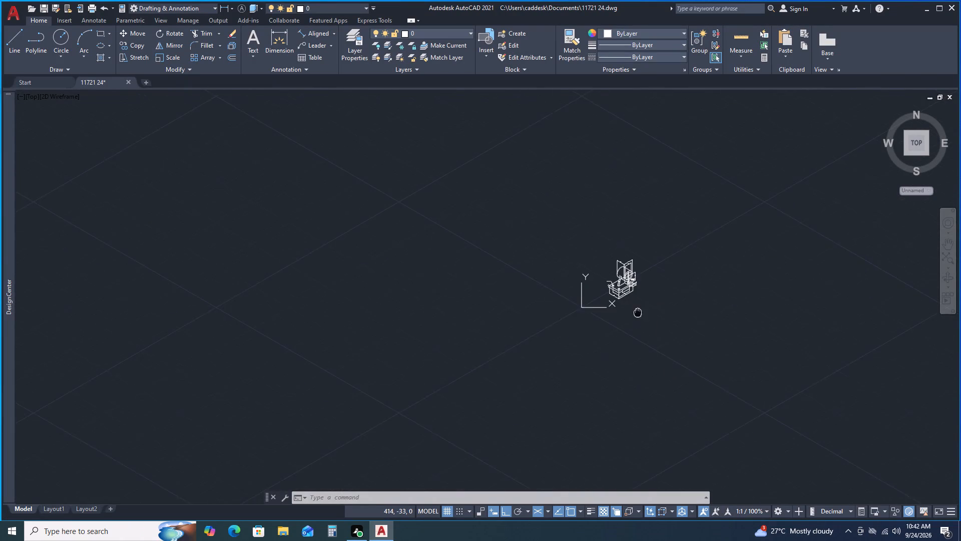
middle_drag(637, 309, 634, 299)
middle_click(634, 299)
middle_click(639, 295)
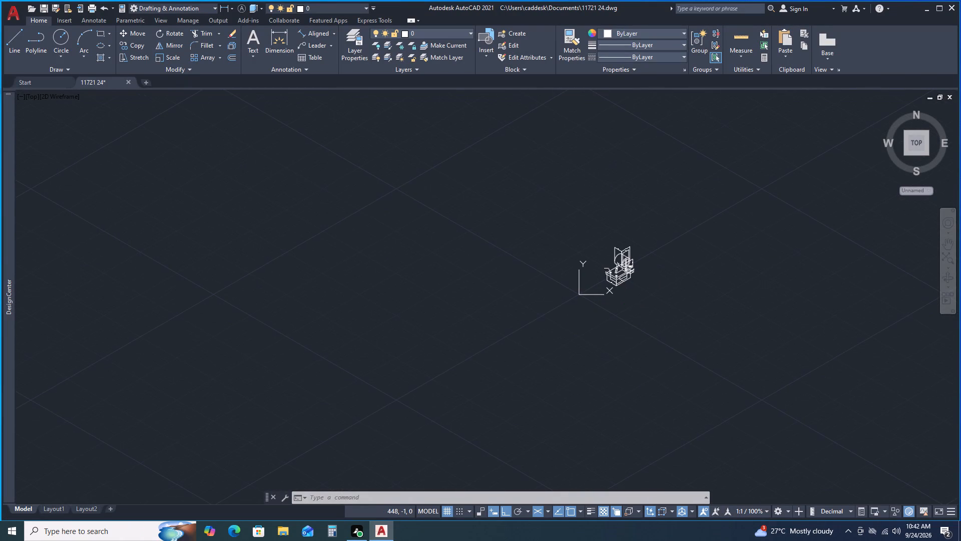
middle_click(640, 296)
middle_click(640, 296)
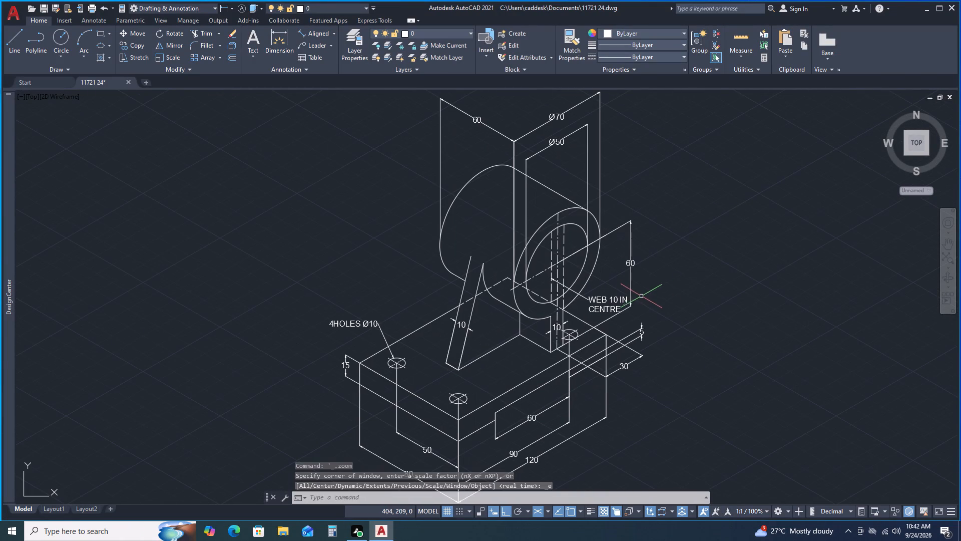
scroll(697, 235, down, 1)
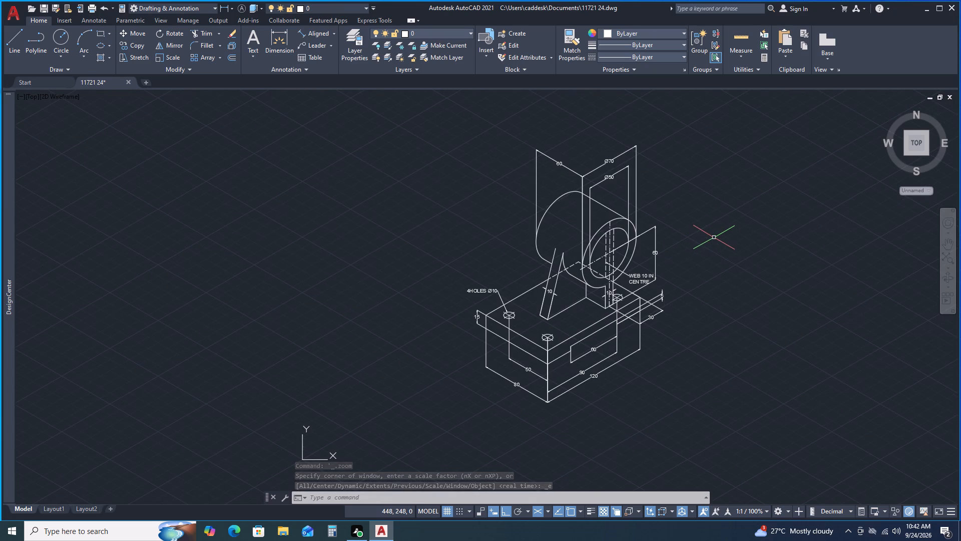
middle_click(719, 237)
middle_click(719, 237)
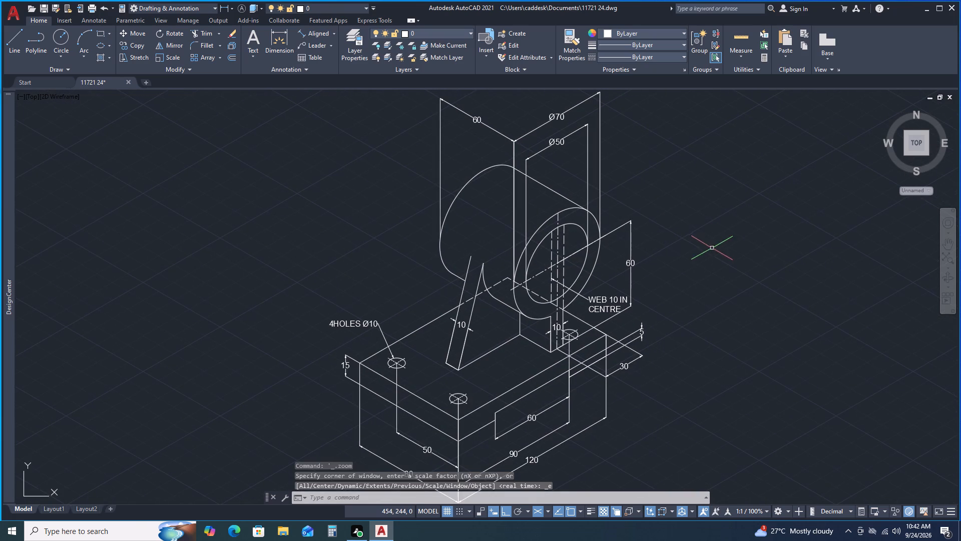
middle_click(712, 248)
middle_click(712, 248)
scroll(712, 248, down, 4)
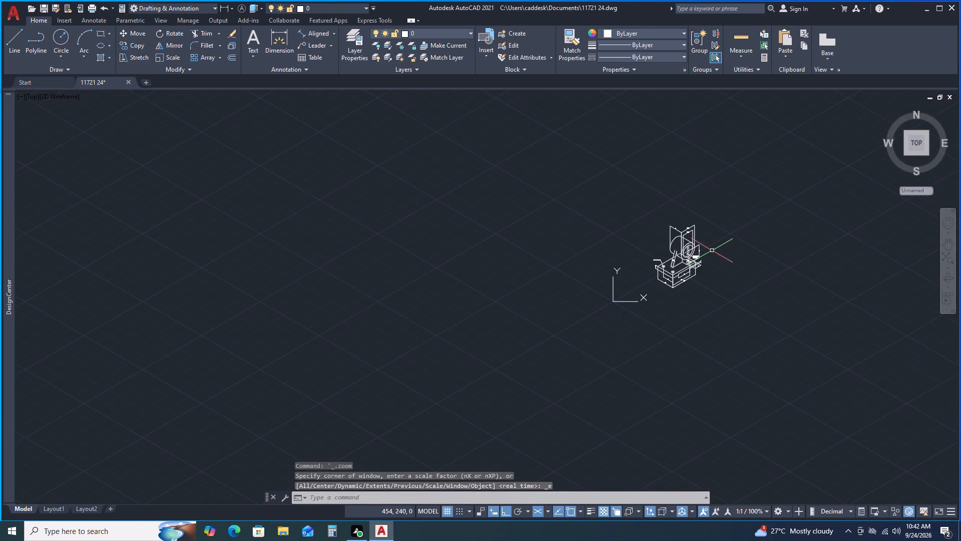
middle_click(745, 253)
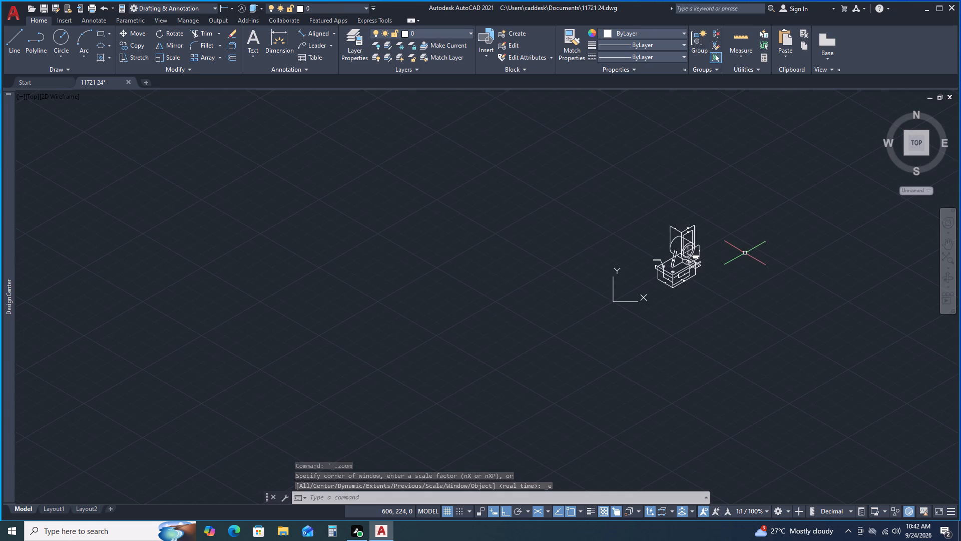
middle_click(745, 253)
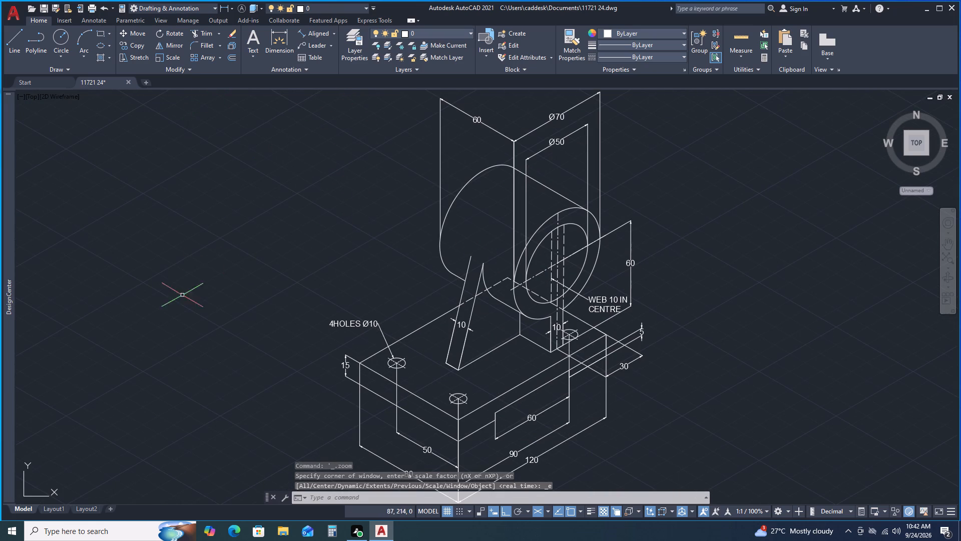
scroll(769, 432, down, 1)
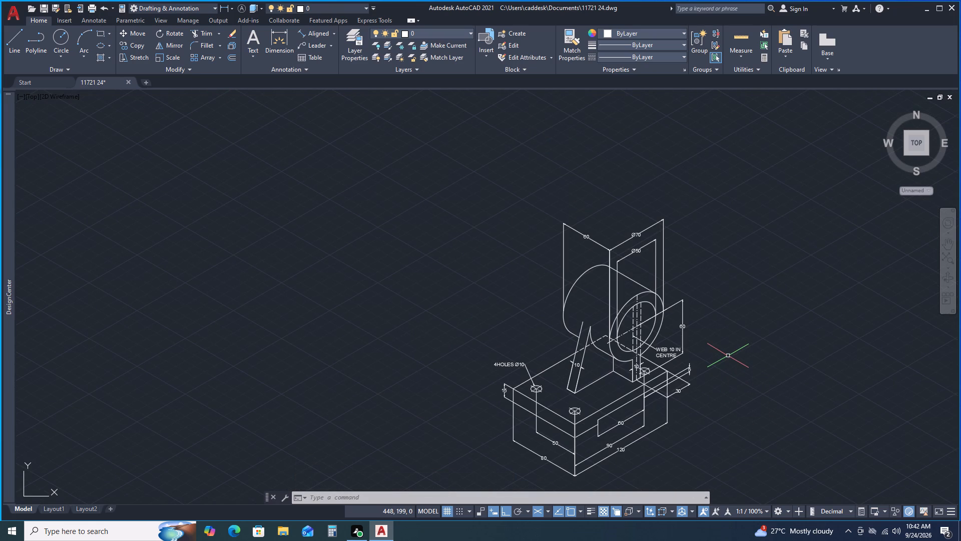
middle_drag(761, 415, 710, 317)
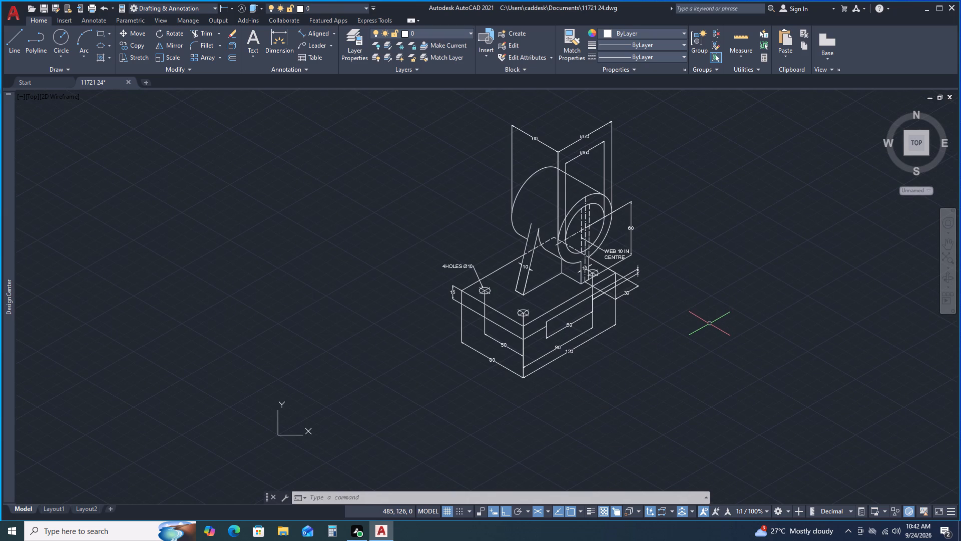
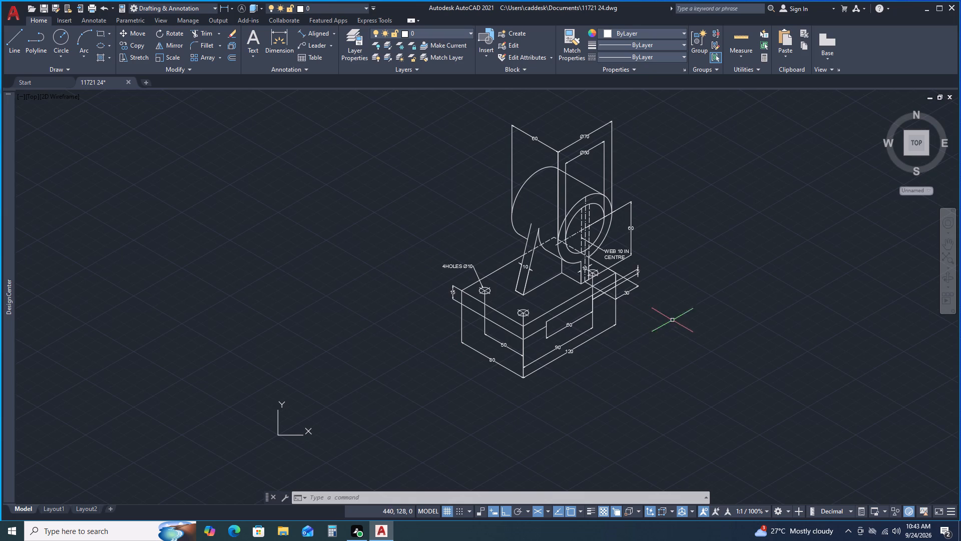
Review the finished bracket drawing overall and closer in, checking the base, holes, web, cylinder and dimension layout.
middle_click(691, 315)
middle_drag(640, 329, 604, 339)
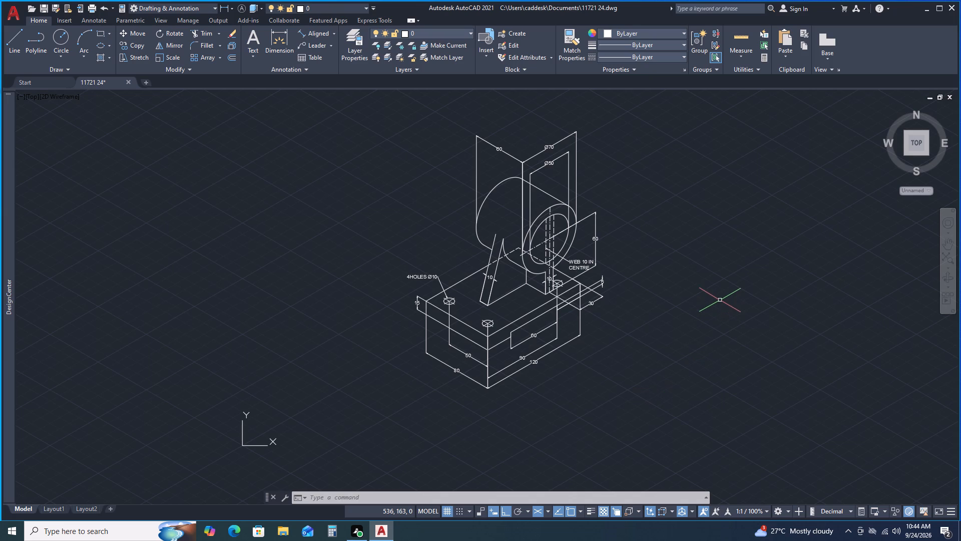
scroll(684, 286, up, 1)
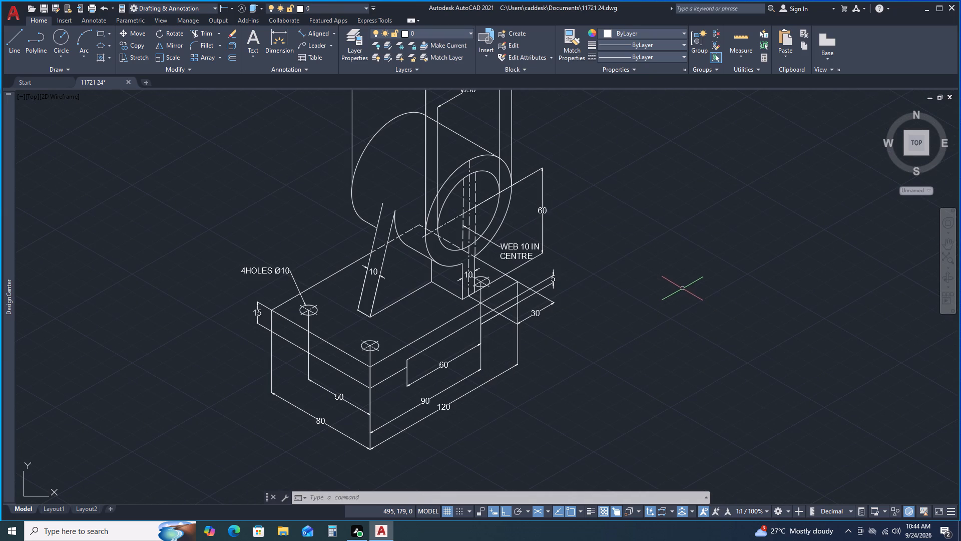
scroll(686, 328, down, 1)
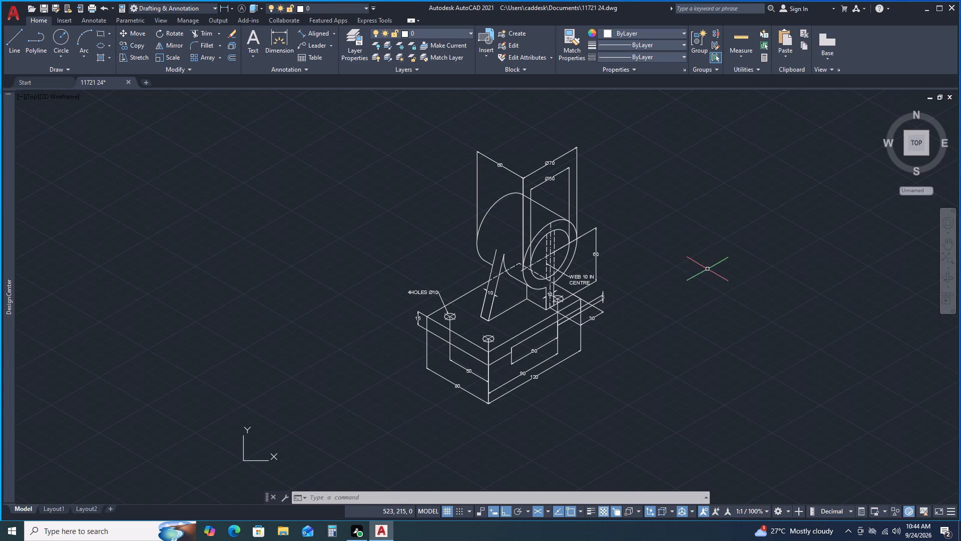
scroll(704, 264, up, 1)
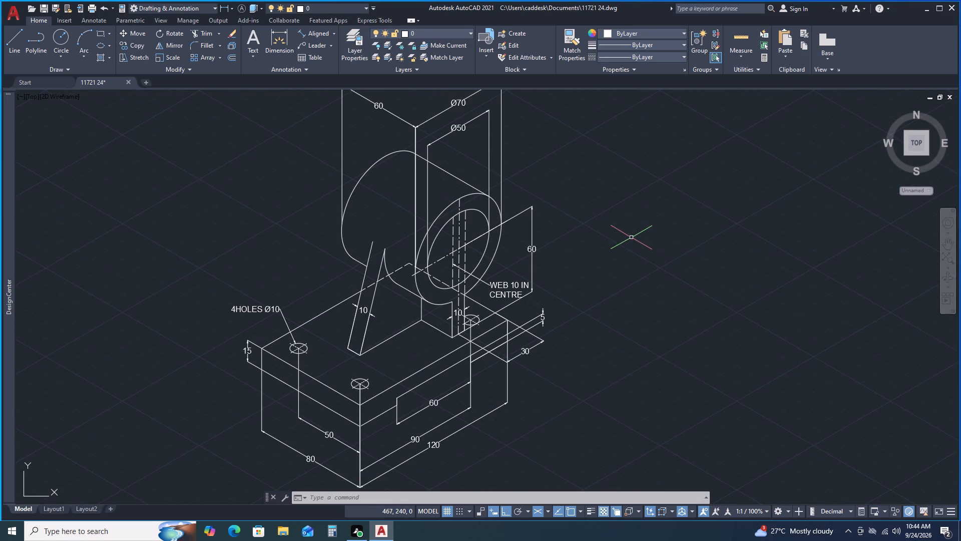
middle_drag(643, 238, 730, 273)
middle_click(730, 273)
middle_drag(724, 268, 760, 206)
middle_click(760, 206)
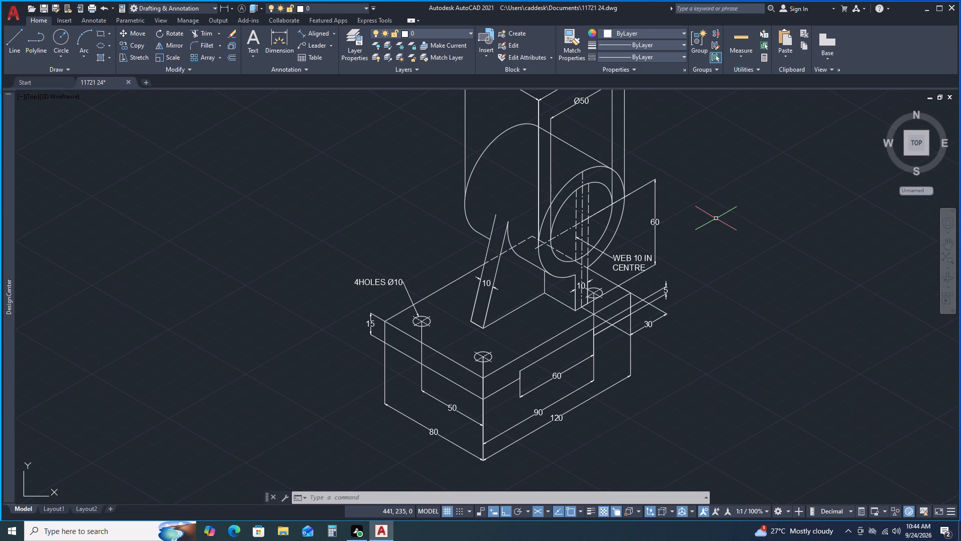
scroll(716, 218, up, 1)
scroll(716, 218, down, 1)
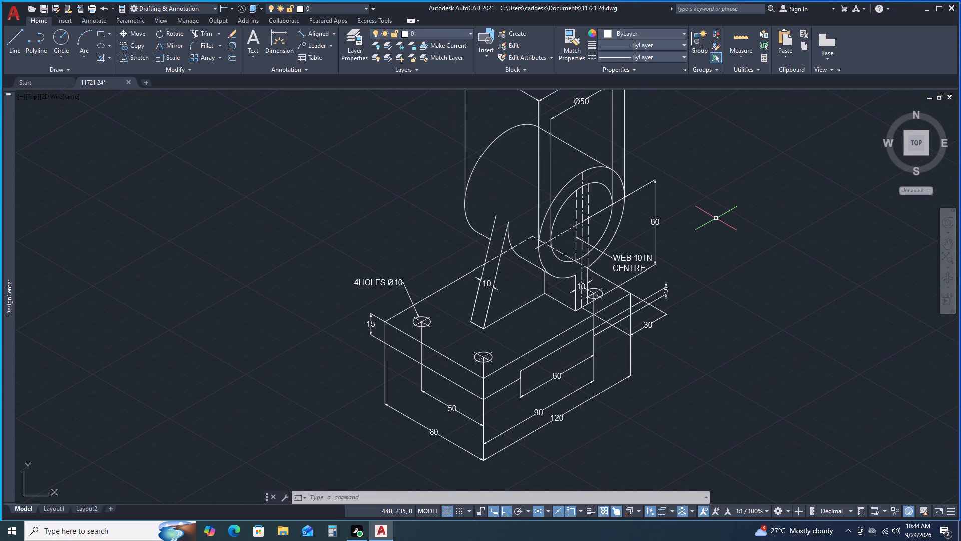
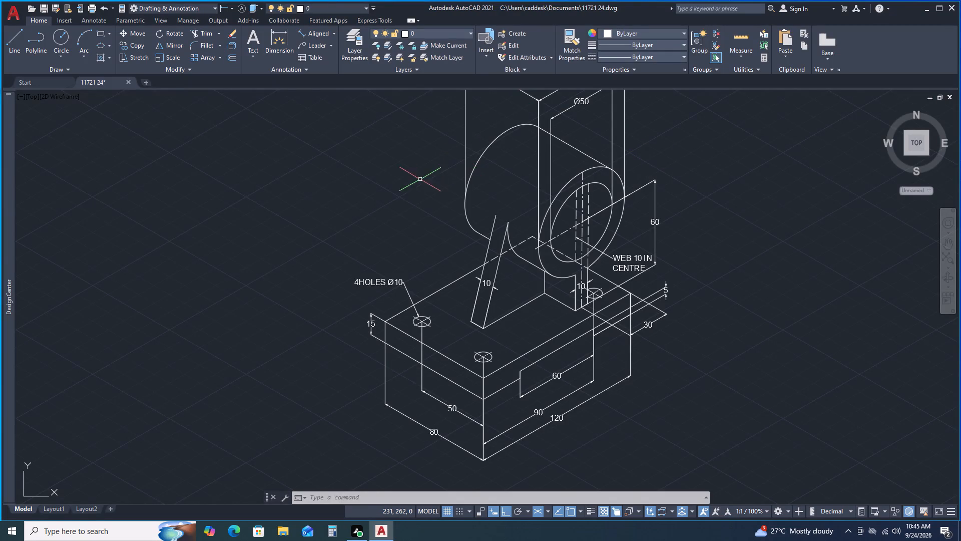
Review the isometric bracket drawing overall and closer in, checking the cylinder, web, base holes and dimensions.
middle_drag(419, 179, 275, 233)
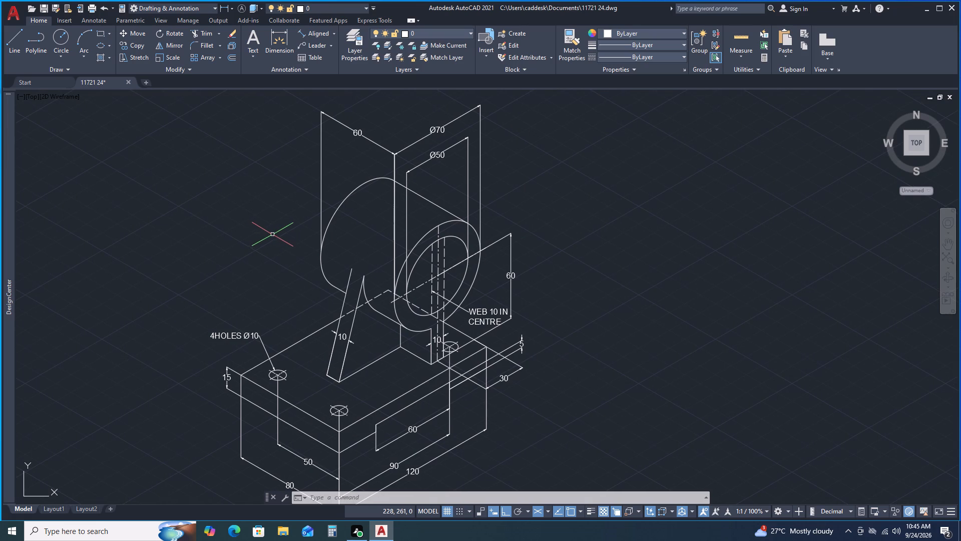
scroll(286, 217, up, 1)
scroll(287, 214, down, 1)
scroll(287, 214, up, 1)
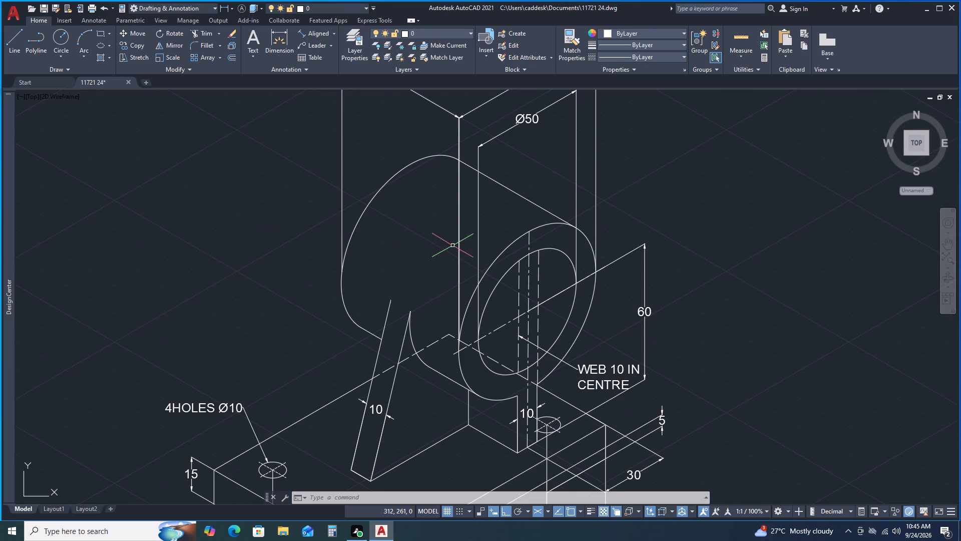
scroll(755, 293, down, 2)
middle_drag(801, 365, 736, 348)
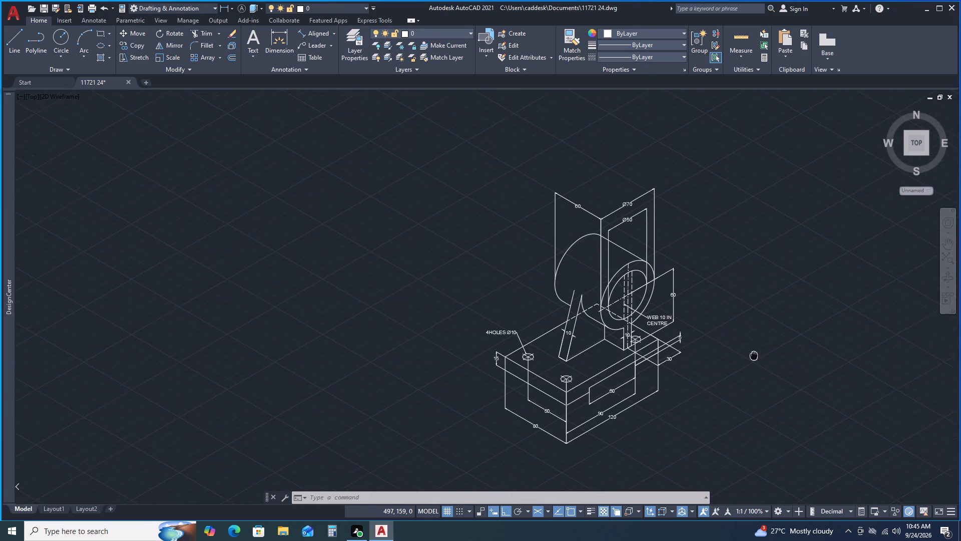
middle_drag(736, 348, 587, 173)
middle_drag(573, 191, 582, 291)
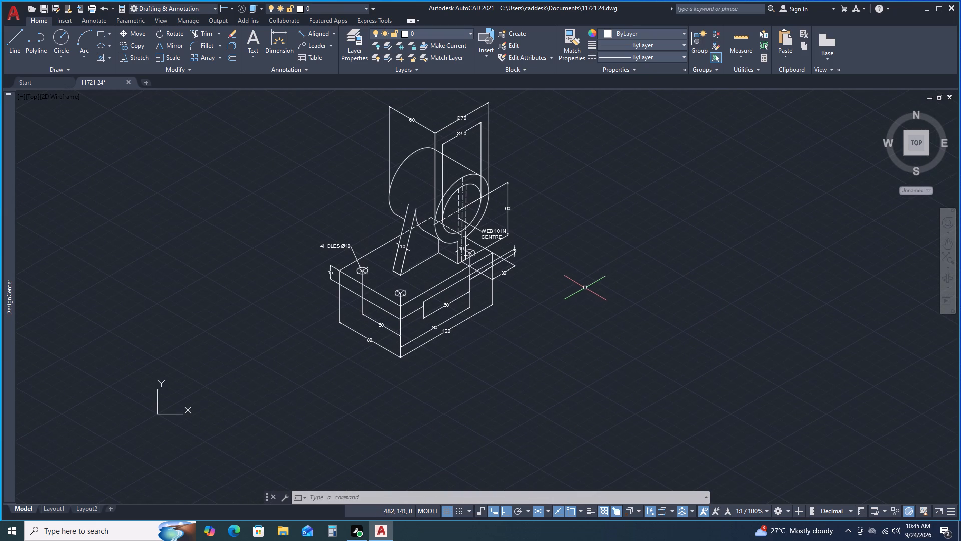
scroll(548, 277, down, 1)
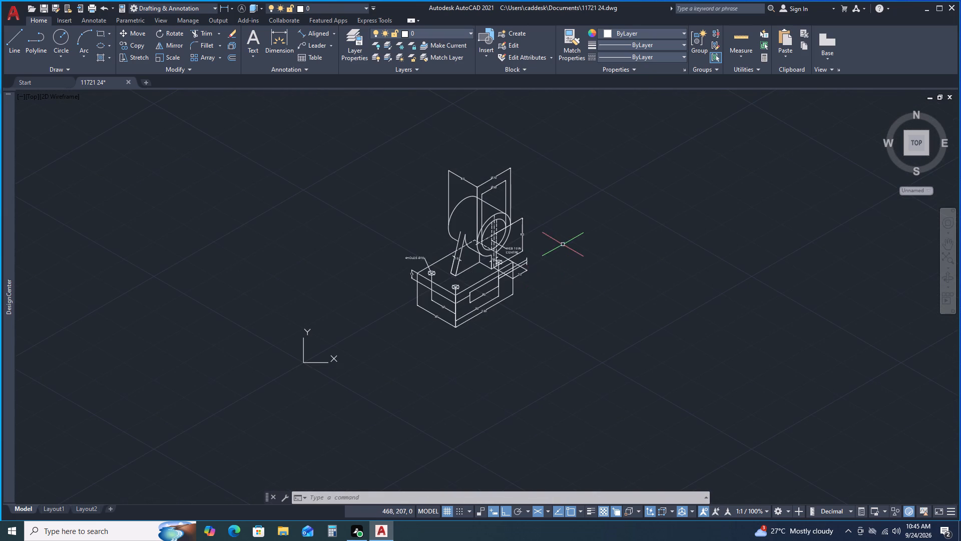
scroll(567, 235, up, 1)
middle_drag(564, 314, 553, 314)
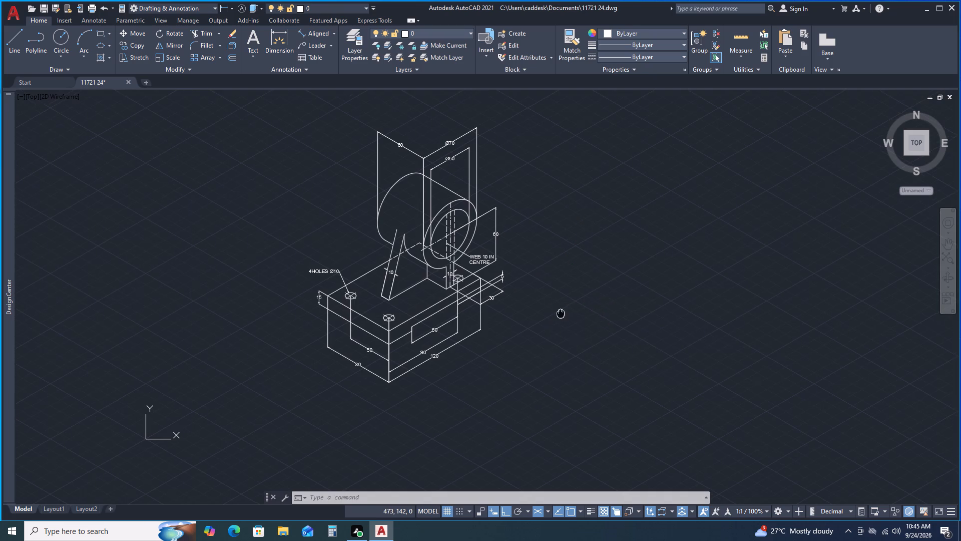
middle_drag(553, 314, 518, 311)
middle_click(515, 311)
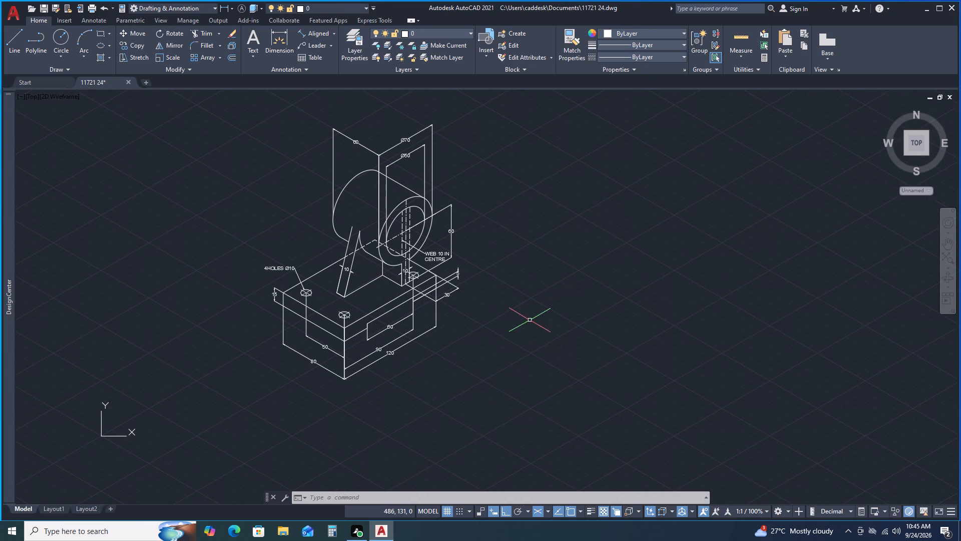
middle_drag(535, 316, 521, 313)
middle_click(500, 308)
middle_click(496, 308)
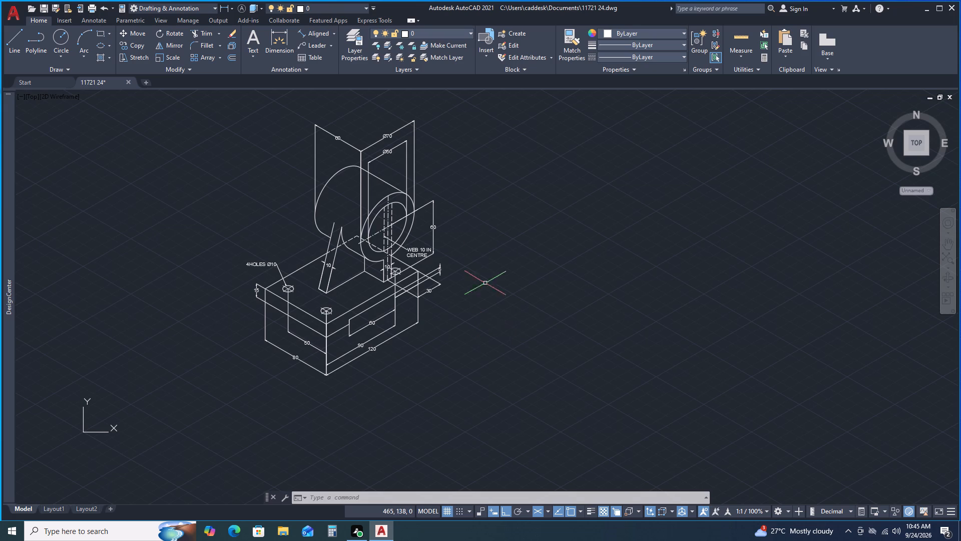
scroll(466, 226, up, 1)
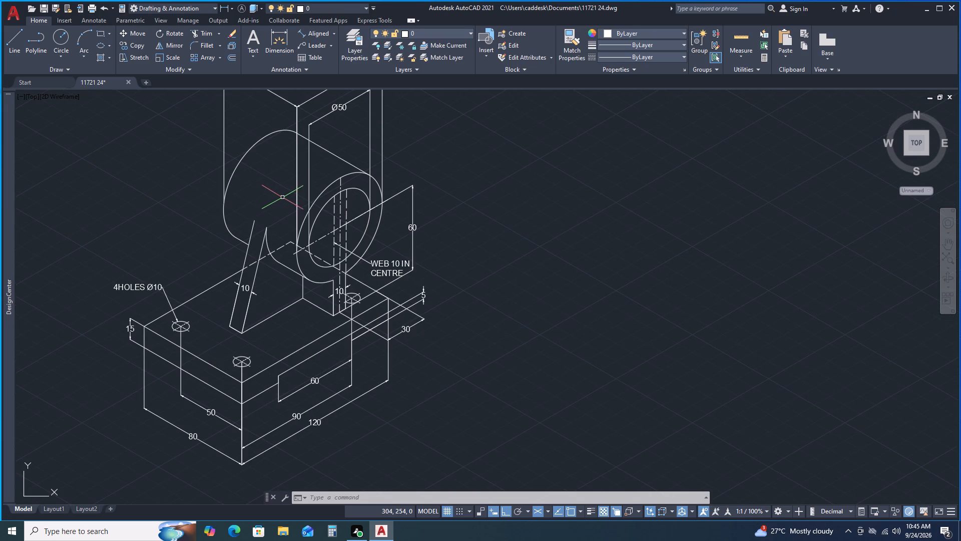
scroll(268, 179, up, 1)
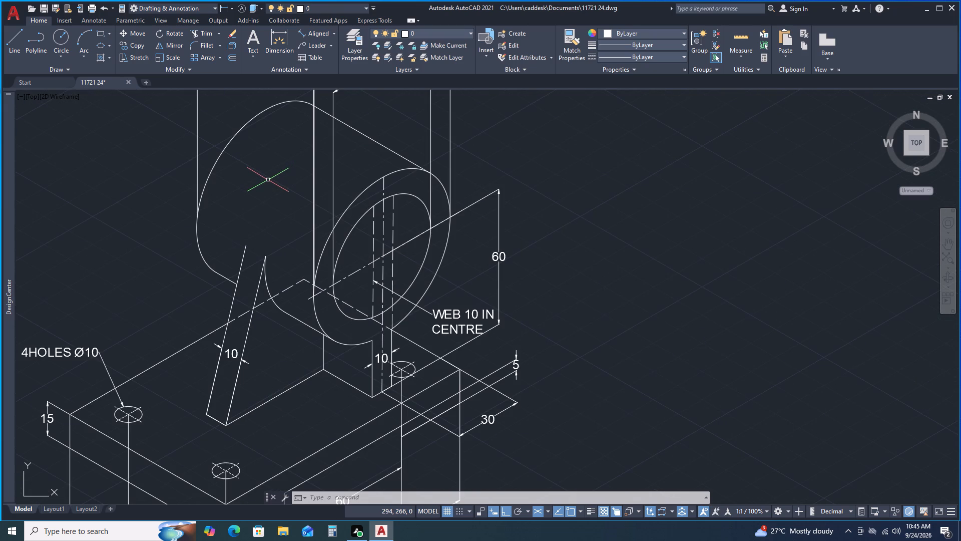
scroll(268, 180, down, 1)
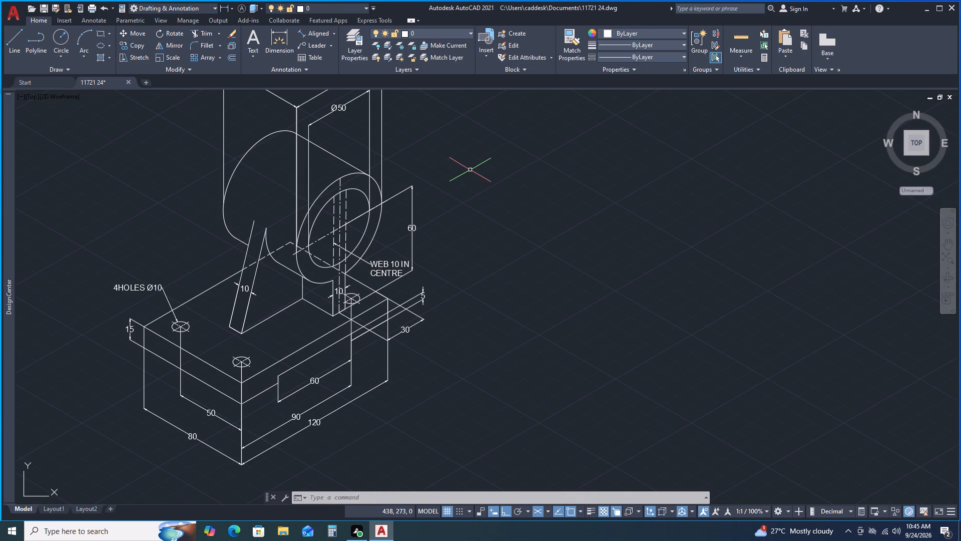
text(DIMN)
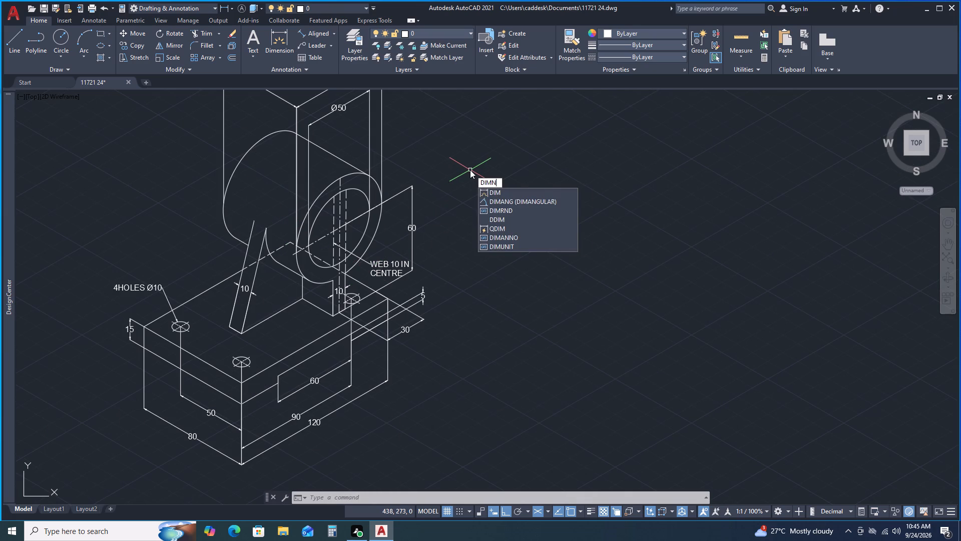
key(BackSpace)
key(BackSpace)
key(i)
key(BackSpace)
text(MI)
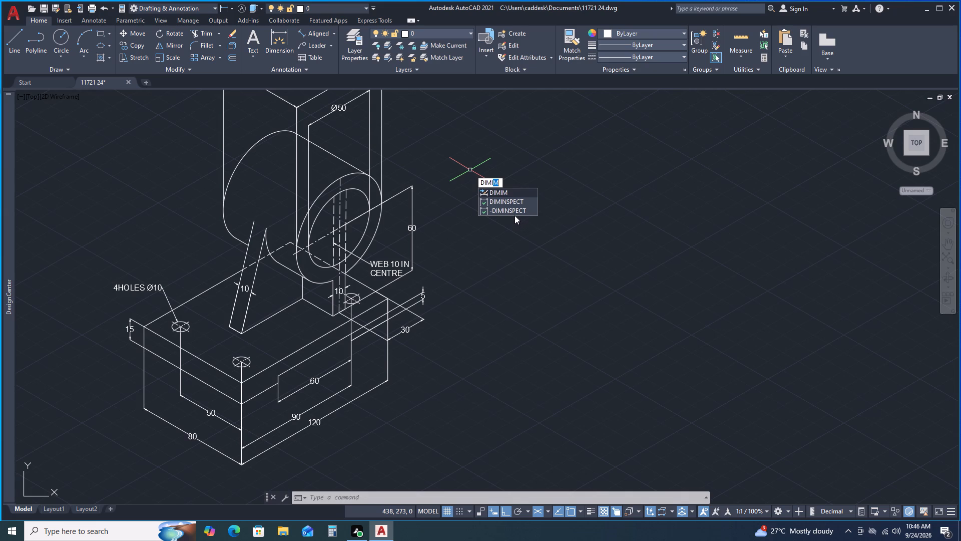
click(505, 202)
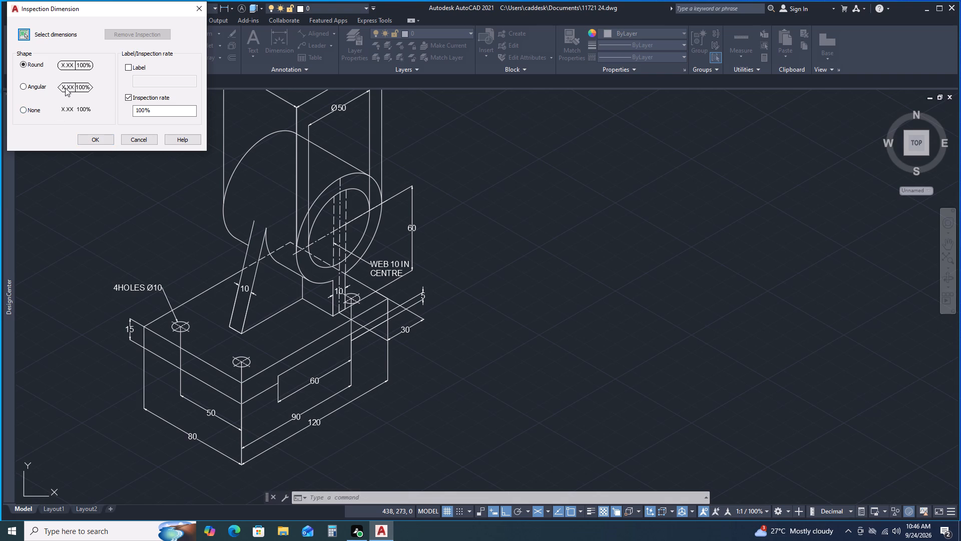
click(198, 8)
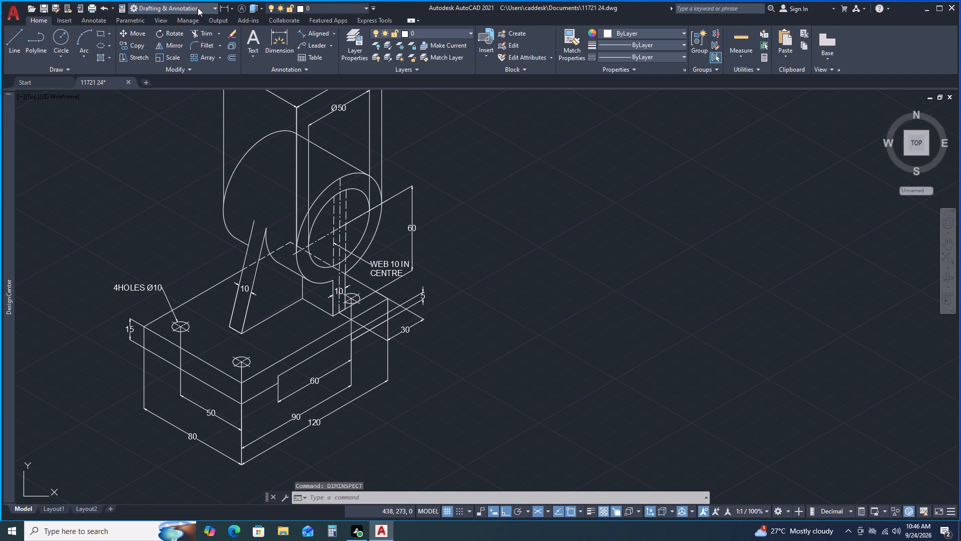
Start a solid hatch in colour 8 covering the cylinder's curved surface and the upper part of its front ring.
scroll(409, 297, down, 1)
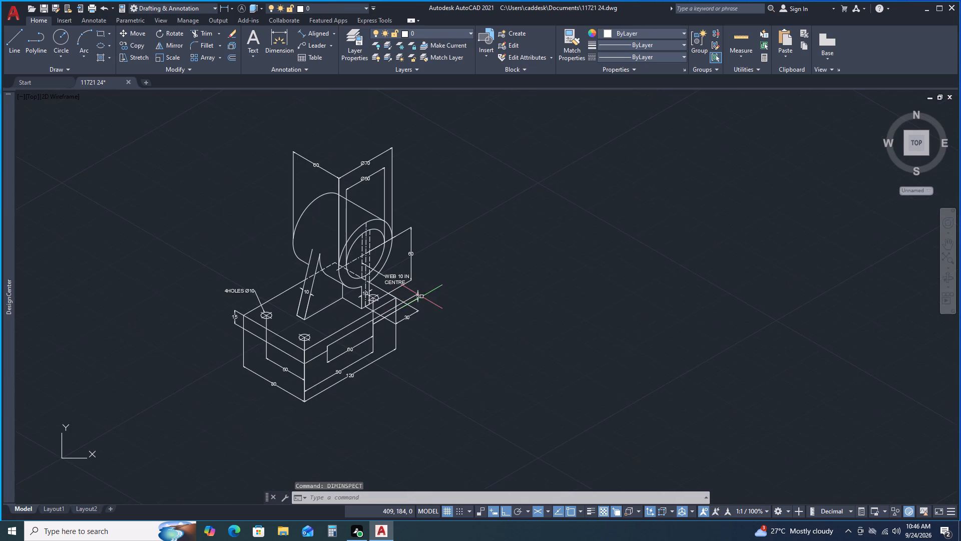
scroll(379, 312, down, 1)
scroll(373, 283, up, 2)
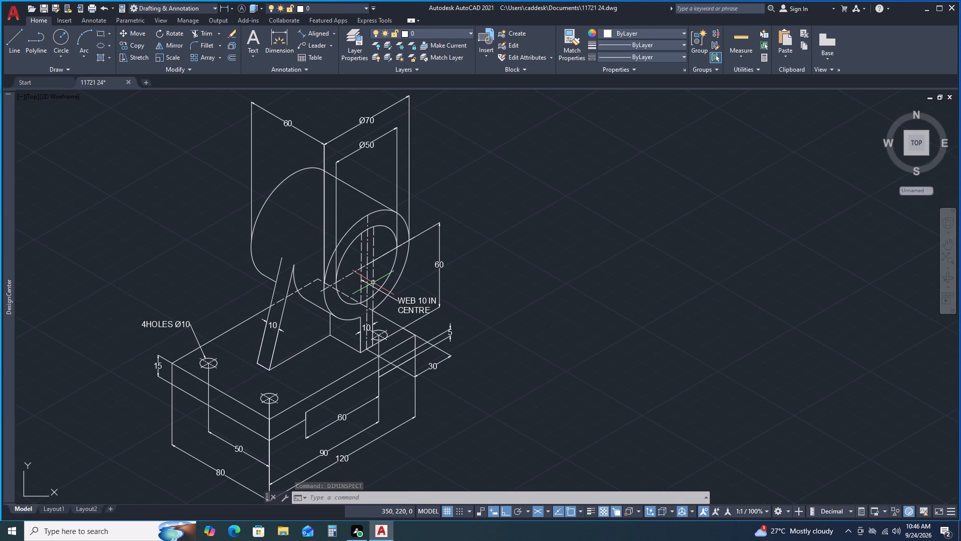
middle_drag(465, 308, 490, 256)
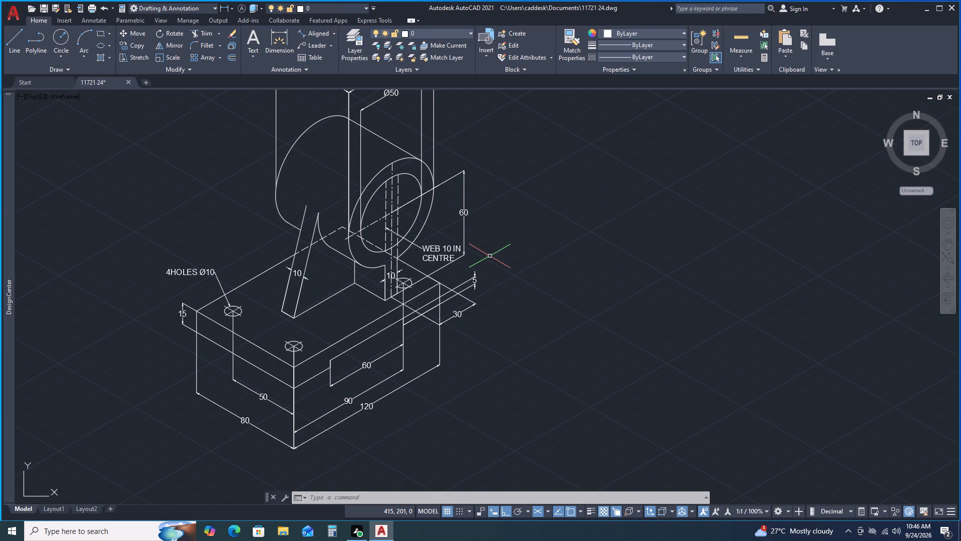
click(101, 57)
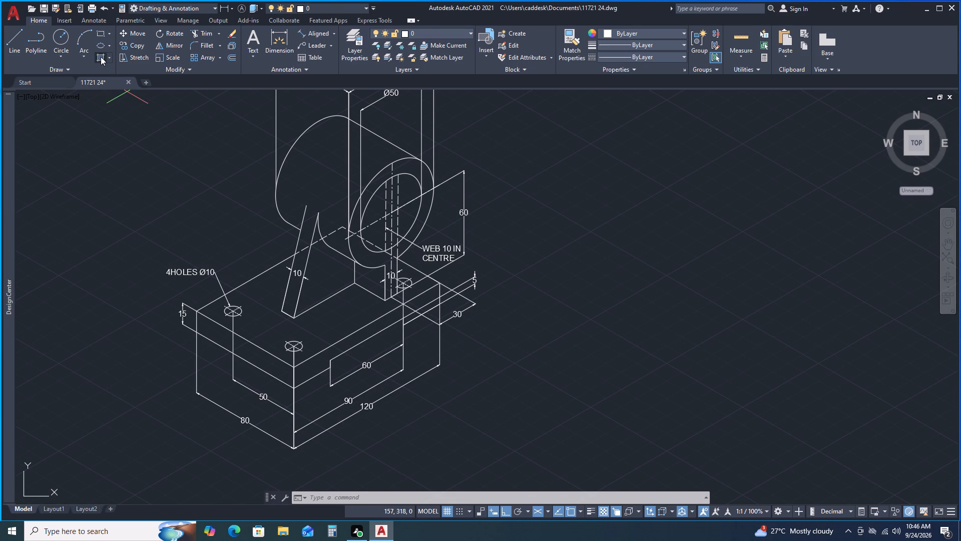
click(95, 39)
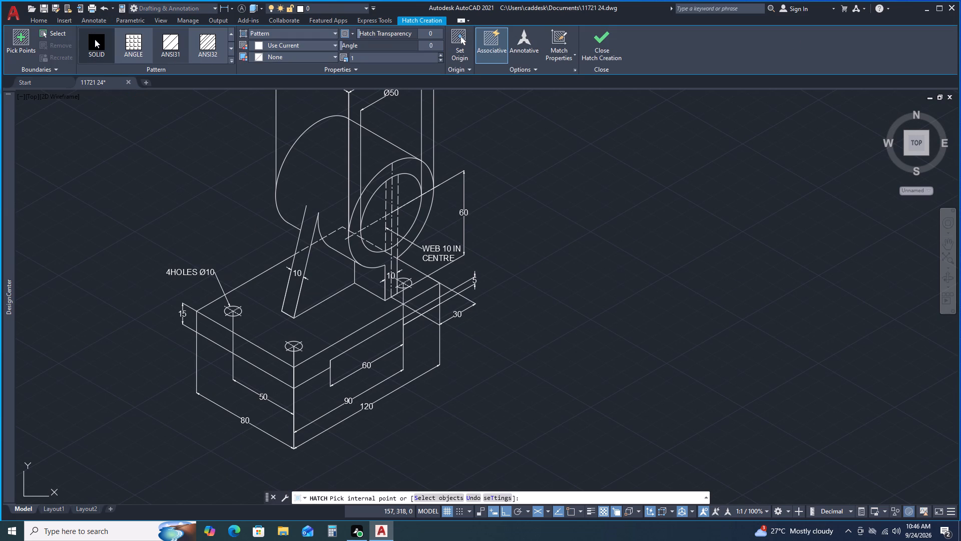
click(327, 45)
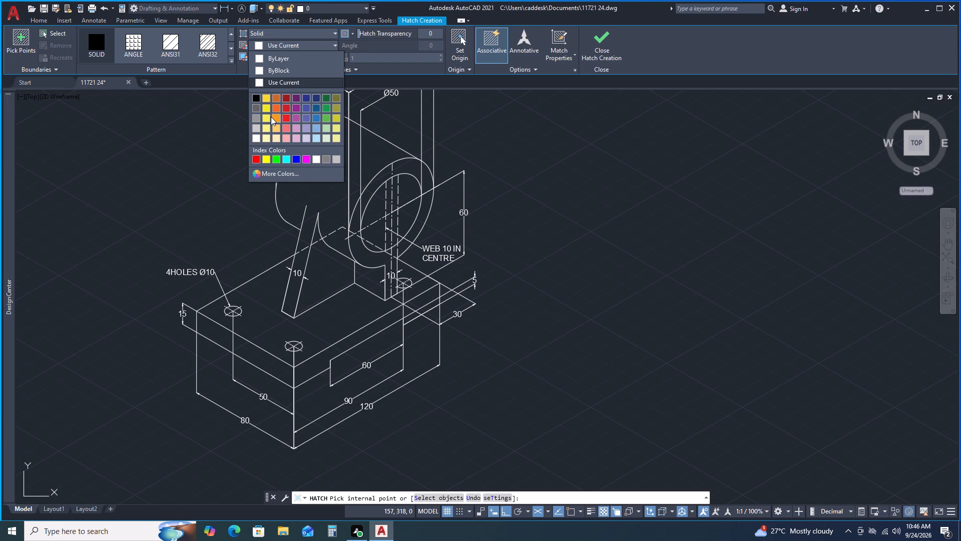
click(327, 161)
click(325, 171)
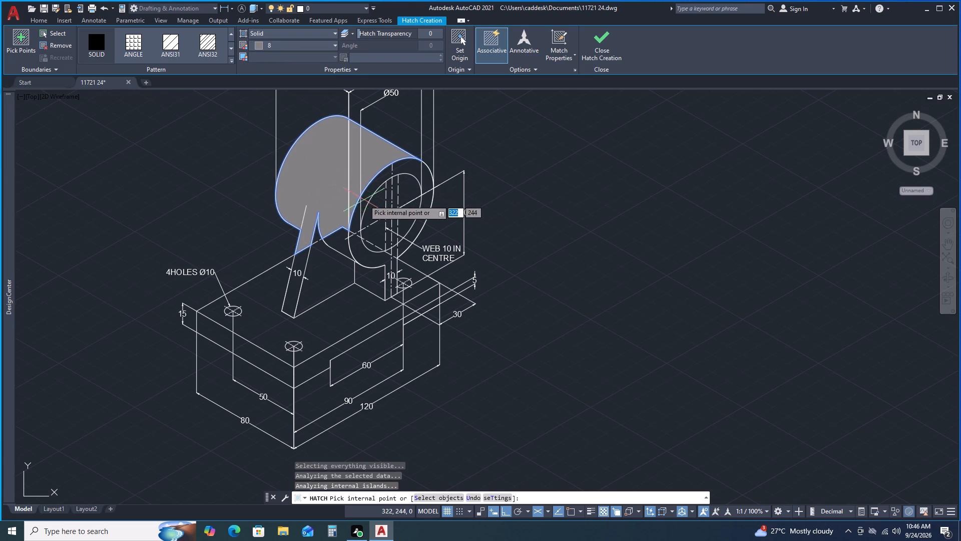
click(370, 189)
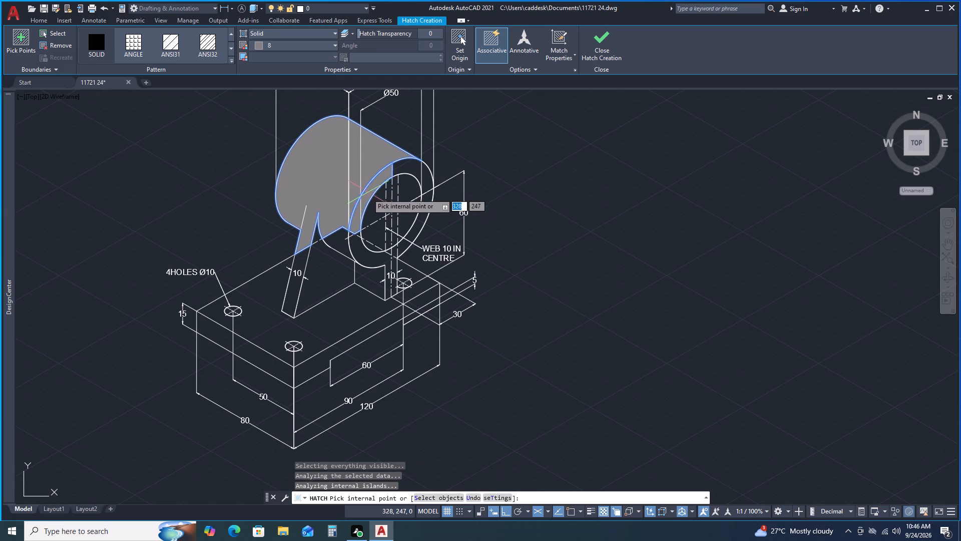
Add the web's side and sloping edge faces, the base's top face and its two vertical side faces to the hatch.
click(324, 279)
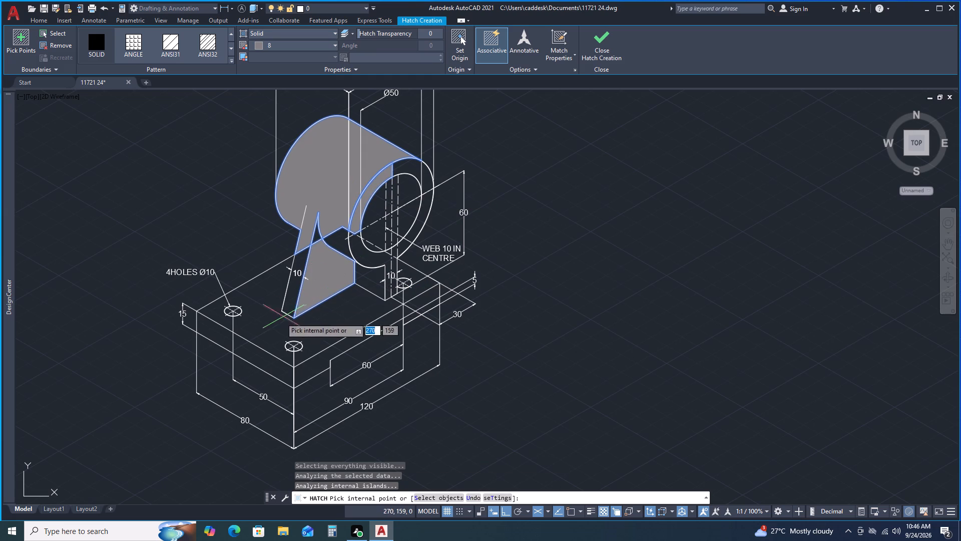
click(270, 322)
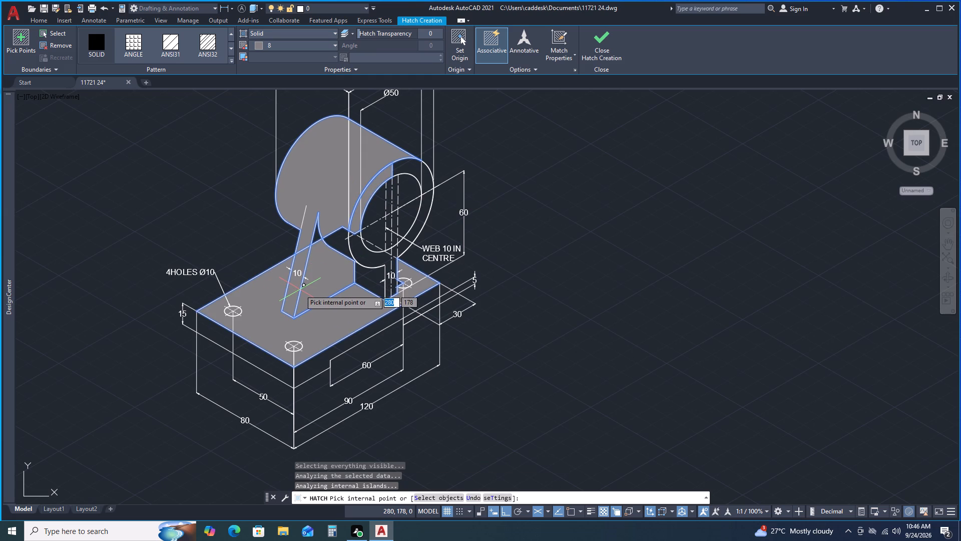
click(300, 290)
click(275, 369)
click(309, 367)
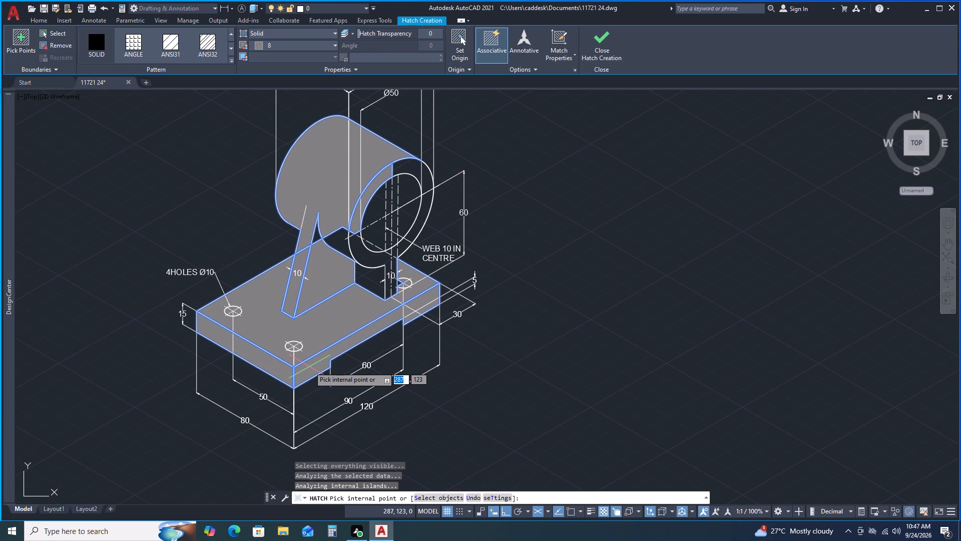
Add the lower part of the cylinder's front ring and the web faces beneath the cylinder to the hatch.
click(361, 257)
click(371, 278)
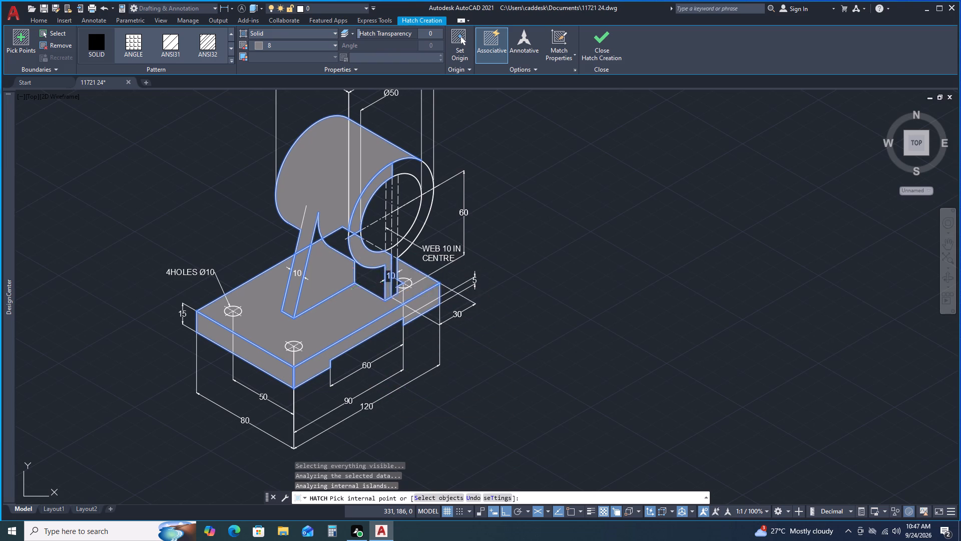
click(329, 282)
click(329, 282)
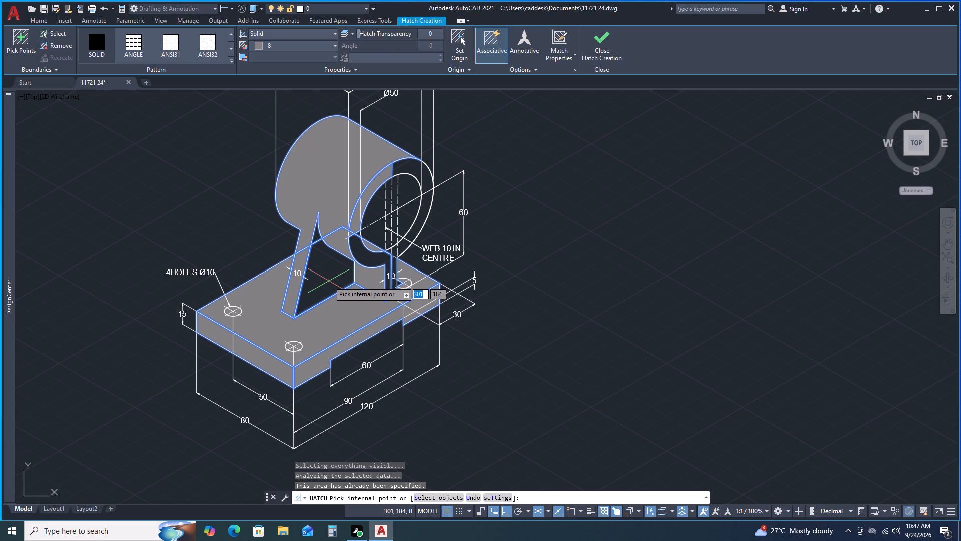
Add the regions inside the cylinder's bore and the outer side of its front ring to the hatch.
click(378, 227)
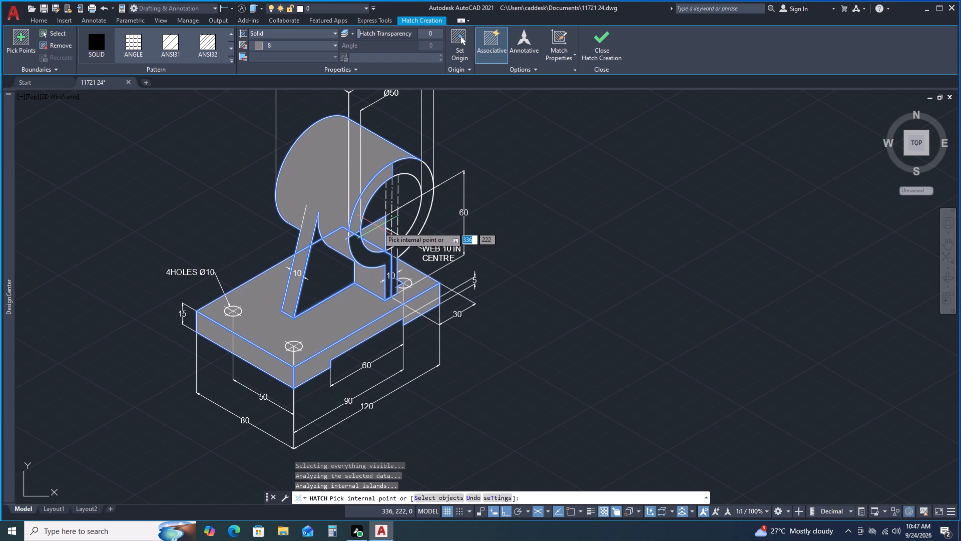
click(376, 209)
click(408, 189)
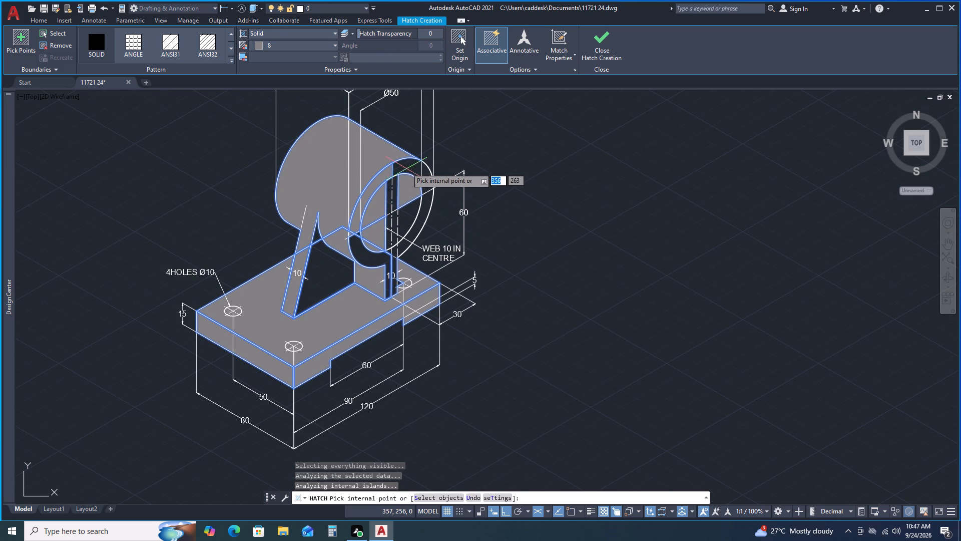
click(405, 165)
click(405, 165)
click(407, 166)
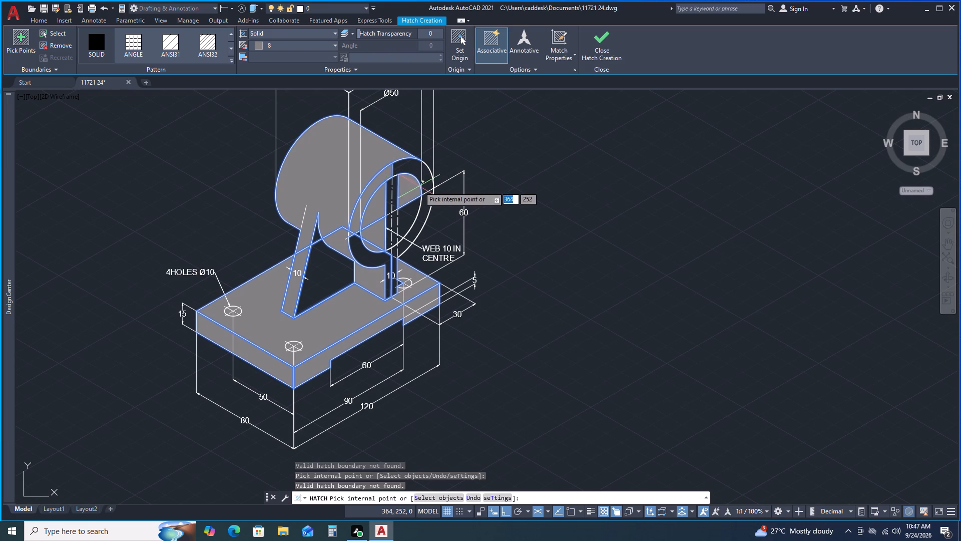
double_click(425, 208)
click(425, 208)
click(414, 235)
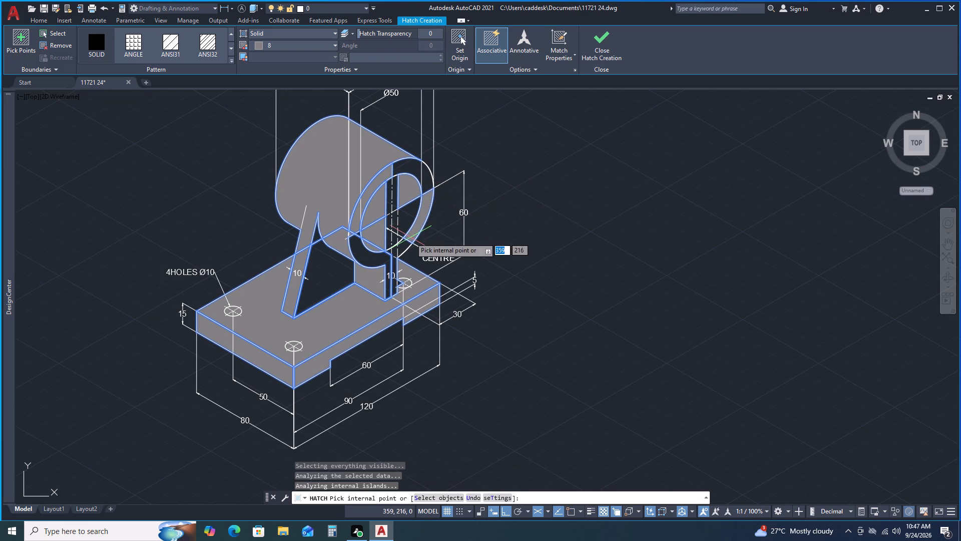
Add the unfilled web face between the sloping edge and the underside of the cylinder to the hatch.
click(369, 263)
click(369, 263)
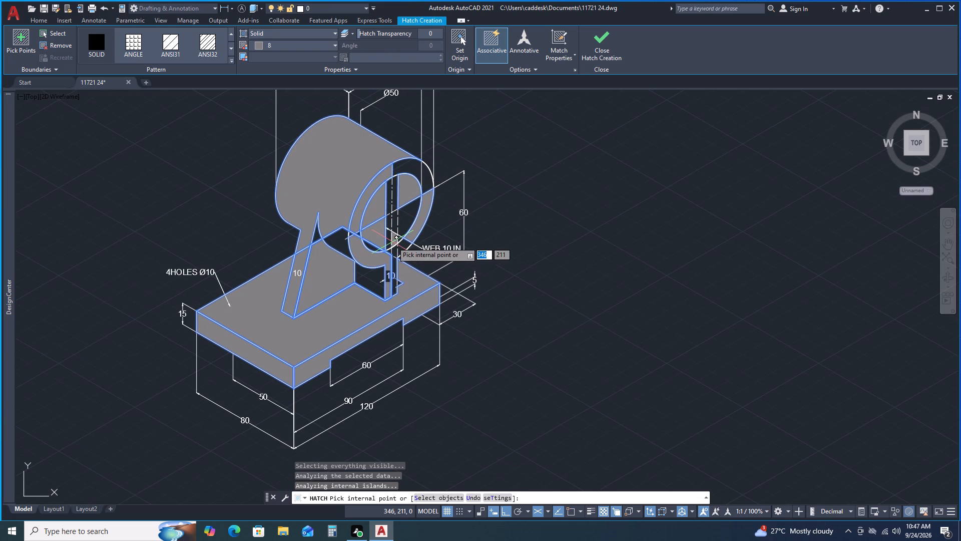
click(384, 285)
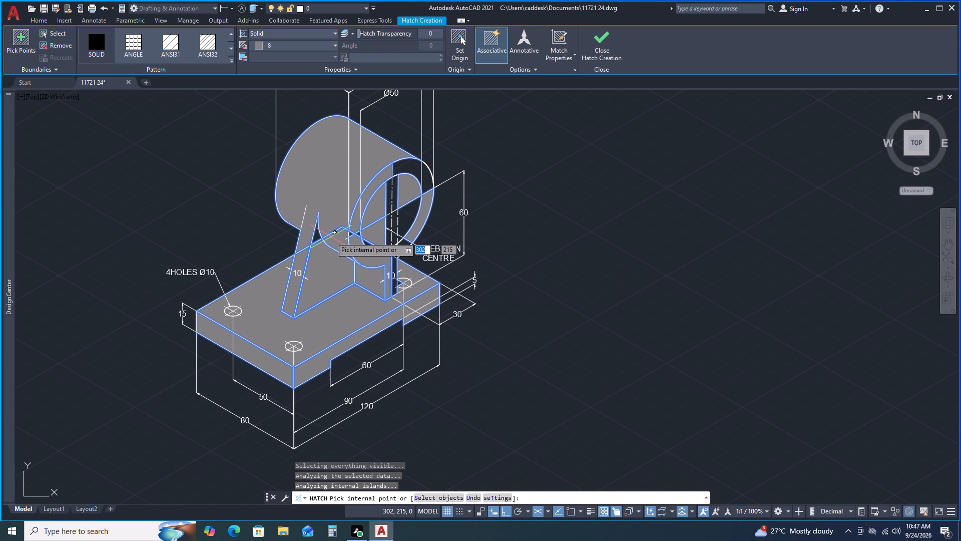
click(331, 237)
Add the narrow strips beside the web's centre line, in the lower bore and down the web's front edge, to the hatch.
scroll(383, 257, up, 1)
scroll(383, 257, down, 1)
scroll(379, 250, up, 1)
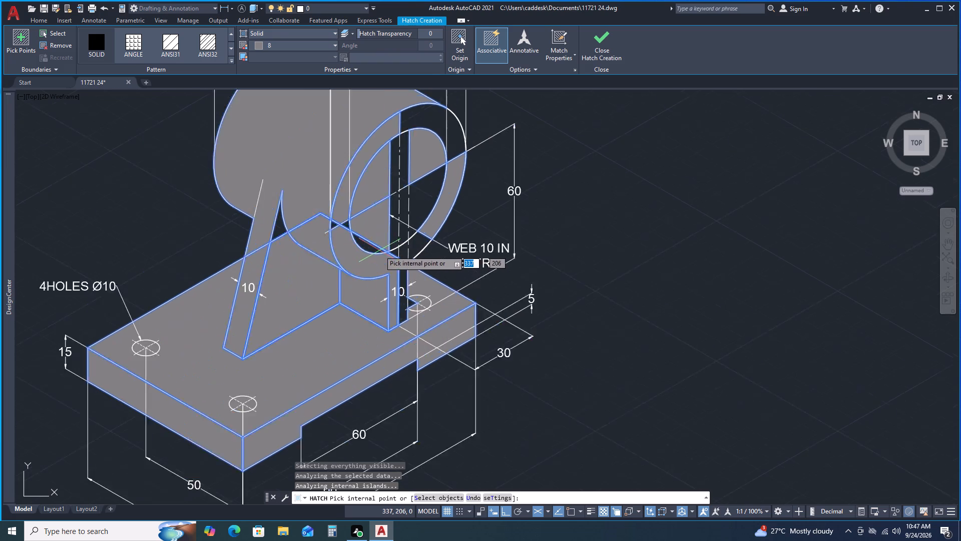
scroll(379, 250, up, 1)
click(432, 172)
click(420, 177)
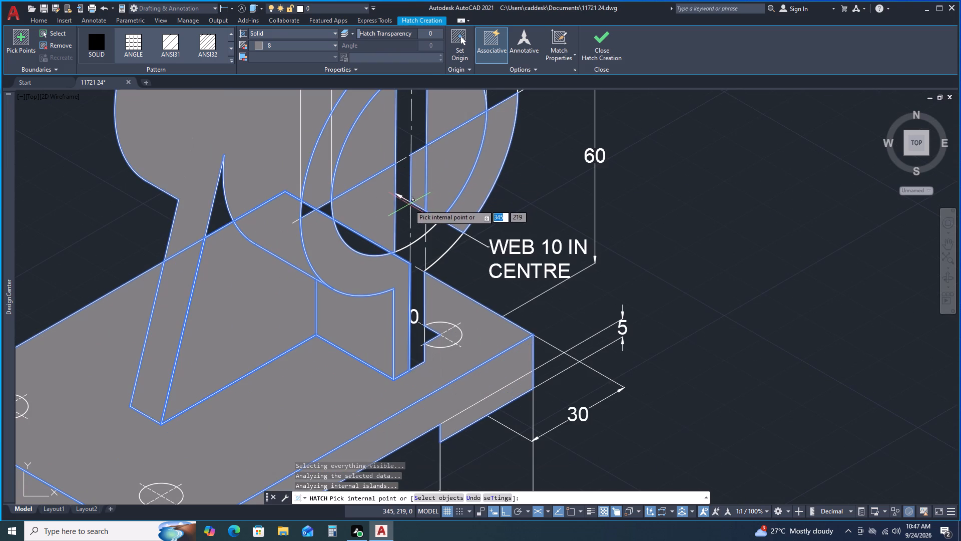
click(405, 208)
click(366, 201)
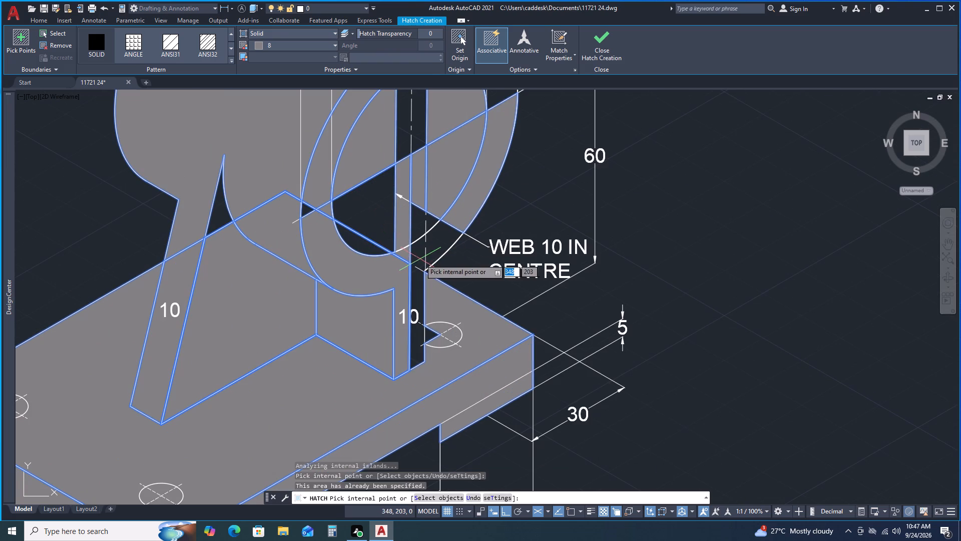
click(432, 255)
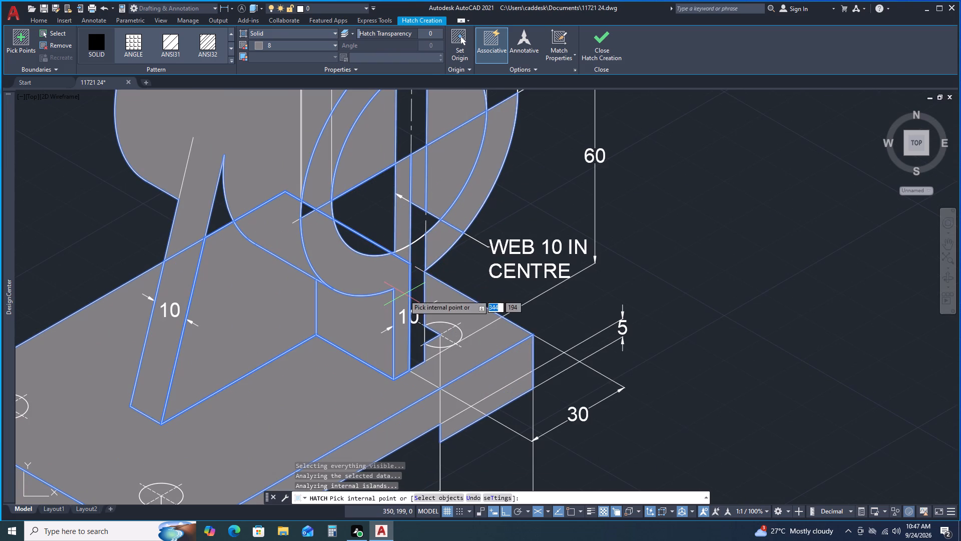
click(421, 257)
click(421, 285)
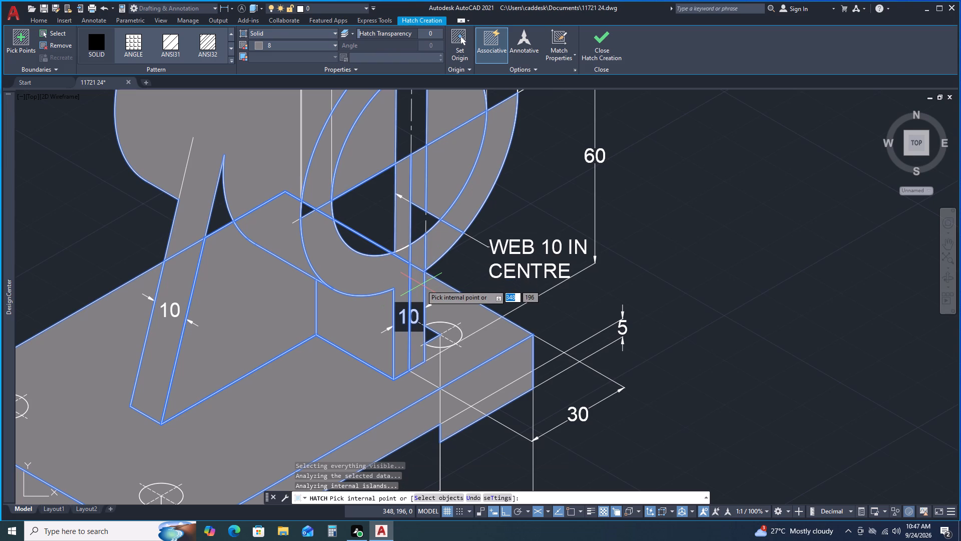
Add the front ring's remaining upper part and the gap in the base hole beside the web, and finish the hatch.
scroll(394, 335, down, 1)
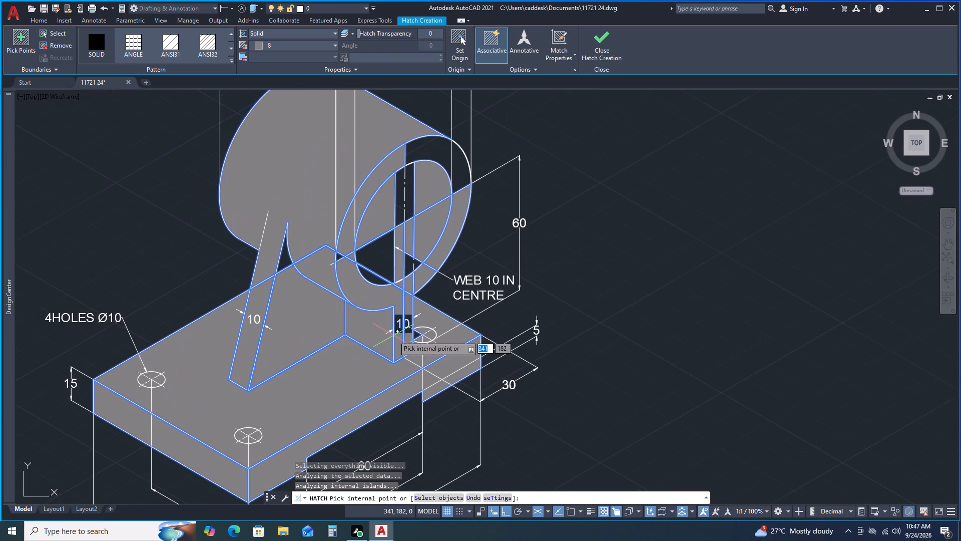
click(440, 154)
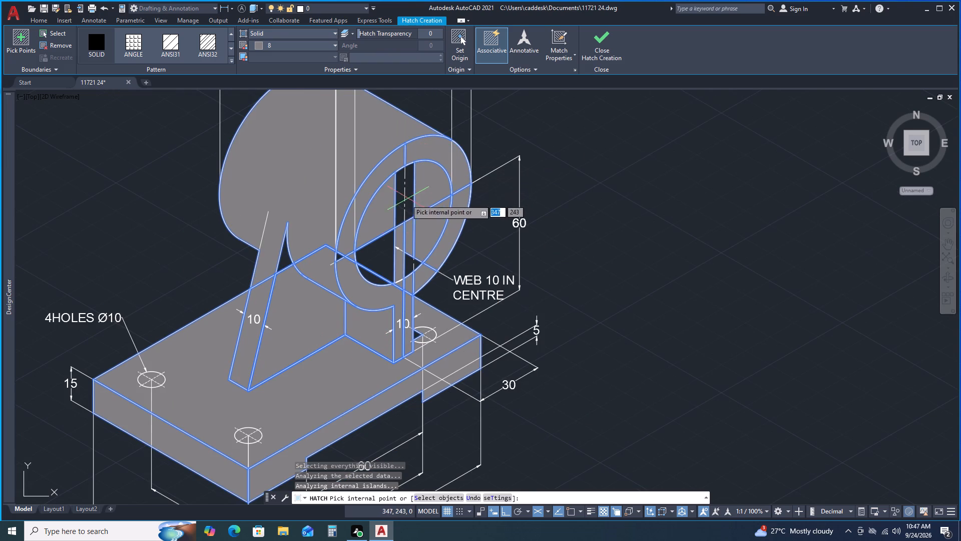
click(384, 263)
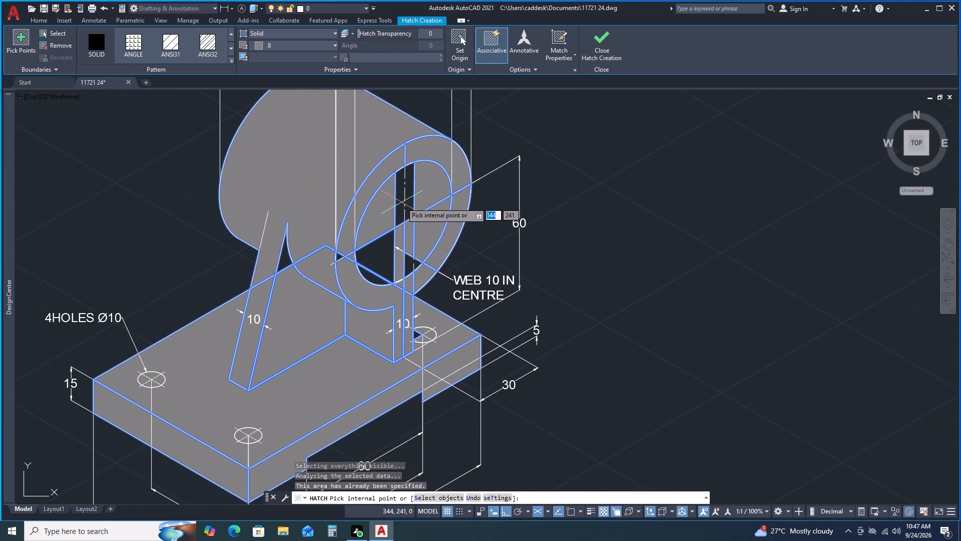
click(400, 197)
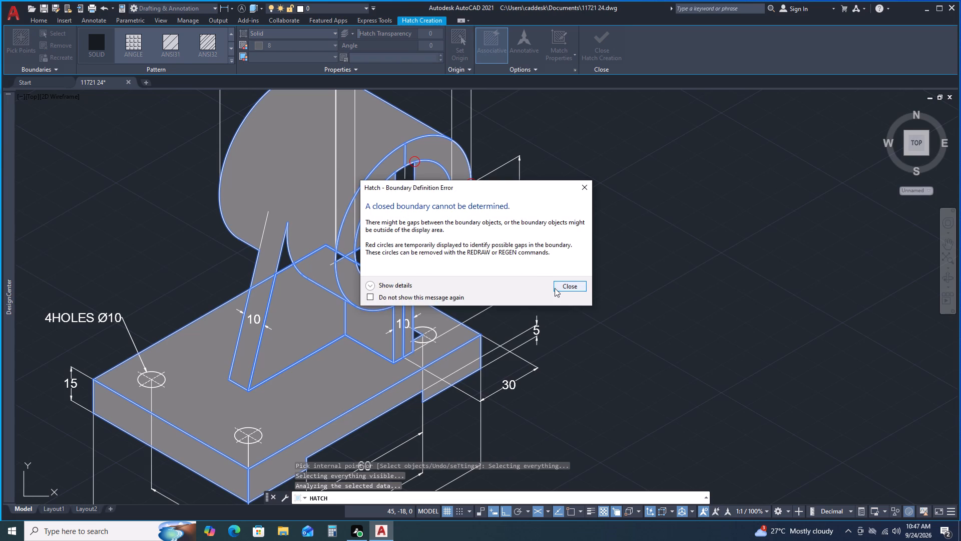
click(555, 288)
scroll(437, 332, up, 2)
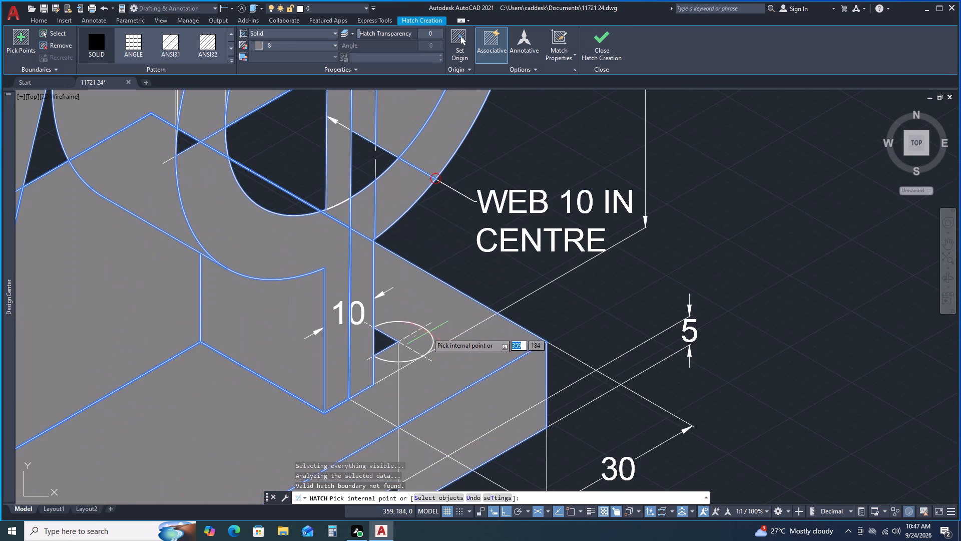
click(384, 343)
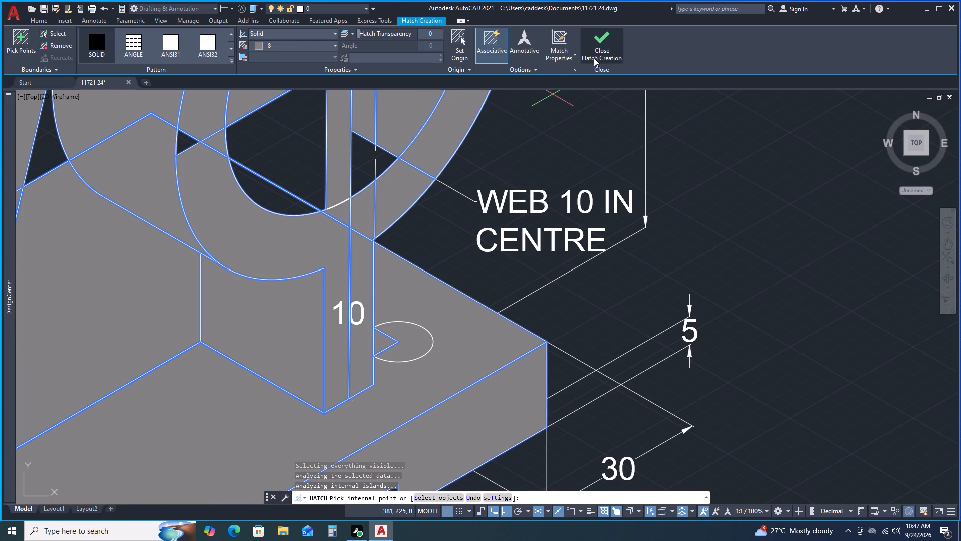
click(599, 58)
Inspect the shaded bracket overall and closer in for areas still left unhatched.
scroll(599, 76, down, 2)
scroll(588, 162, up, 1)
scroll(580, 203, down, 1)
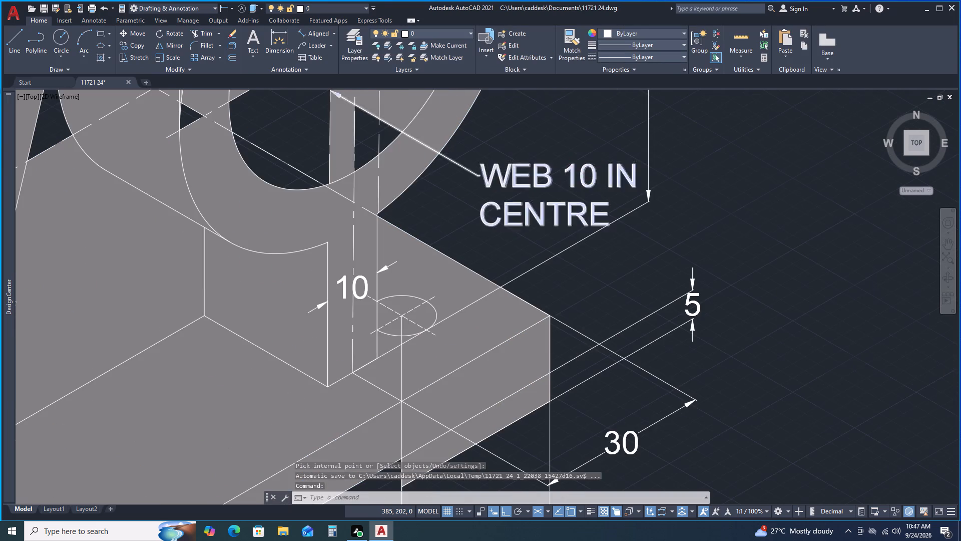
scroll(580, 203, up, 1)
scroll(580, 203, down, 4)
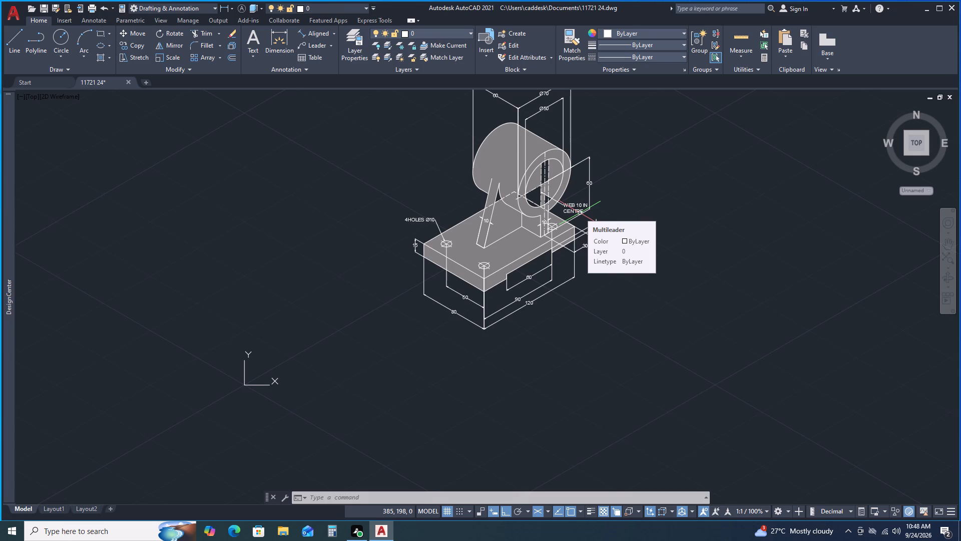
scroll(580, 213, up, 1)
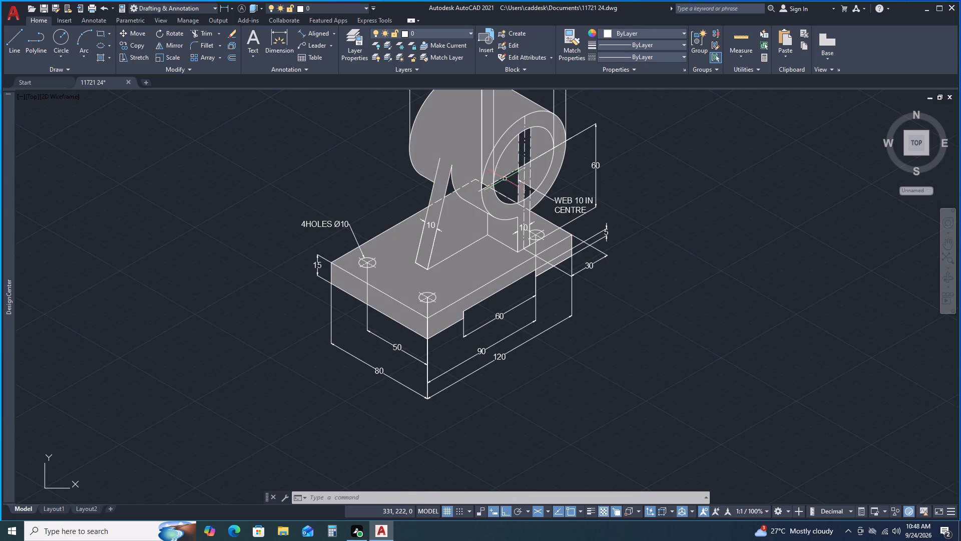
scroll(509, 176, up, 1)
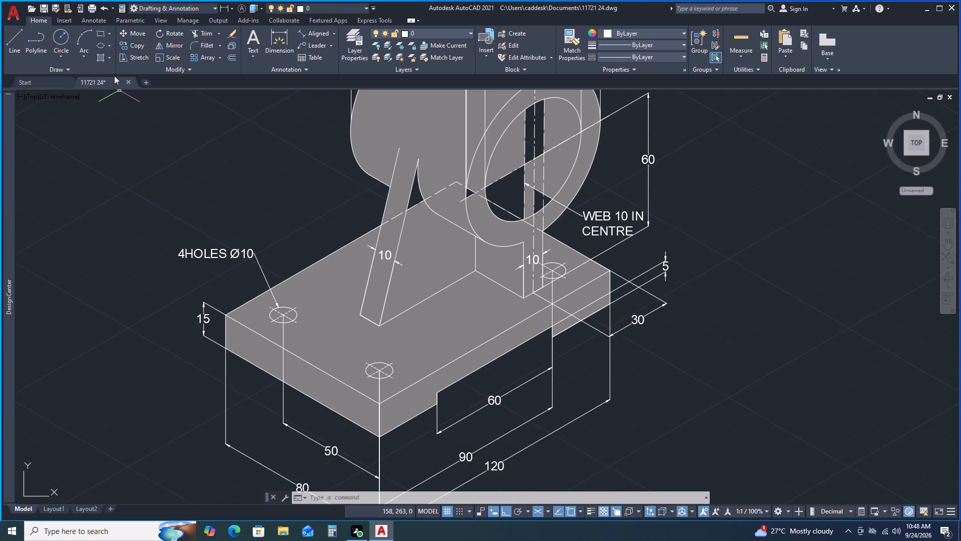
Start another solid hatch in colour 8 covering the unfilled lower bore and the small gap beside the front ring.
double_click(100, 58)
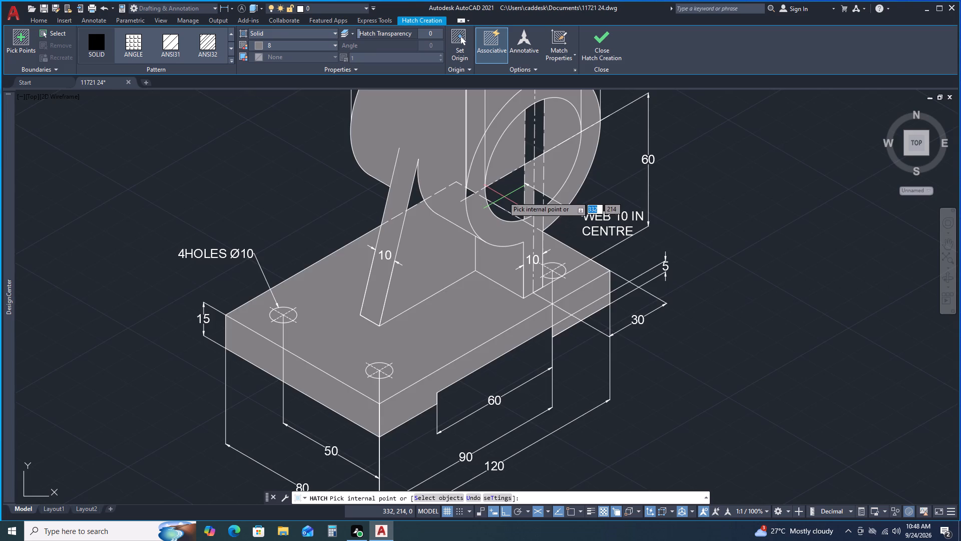
scroll(502, 194, down, 1)
scroll(502, 194, up, 1)
click(502, 194)
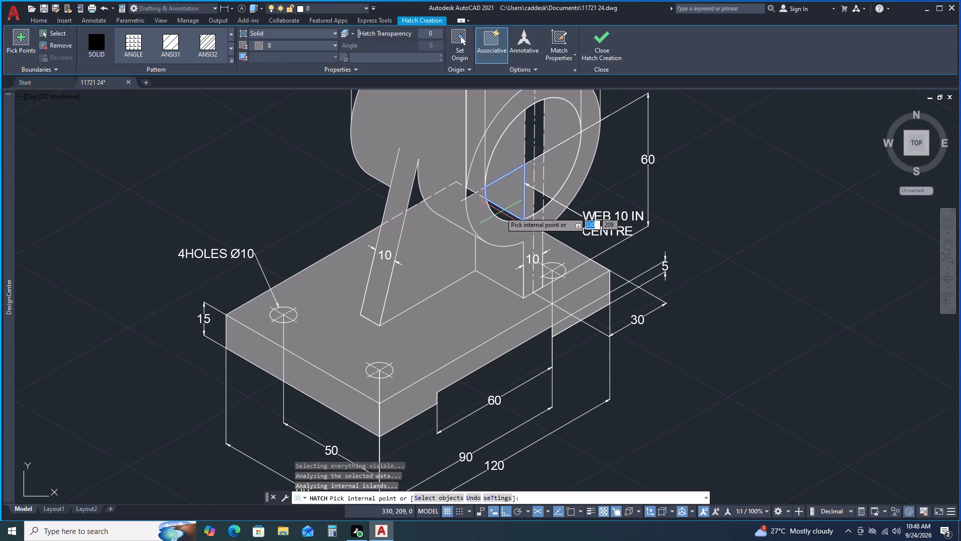
click(501, 212)
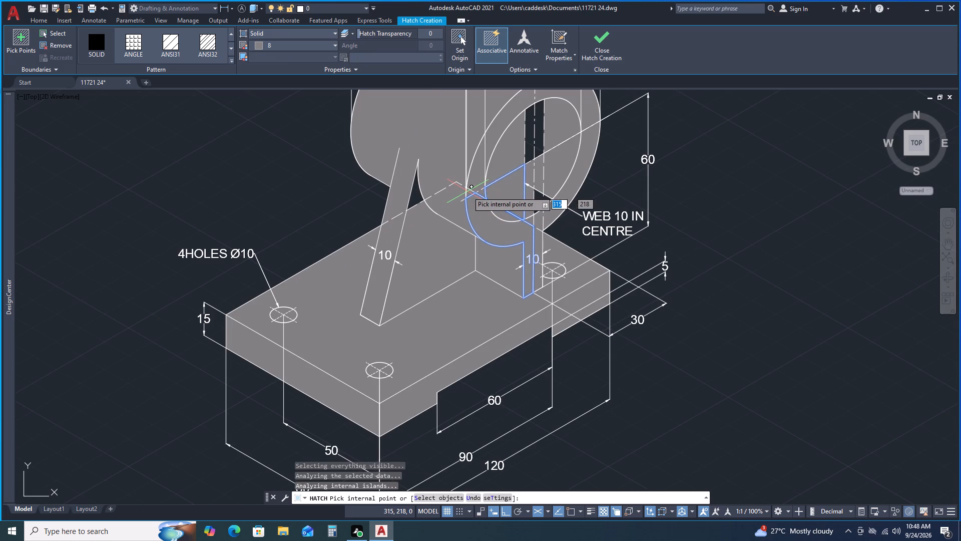
click(467, 191)
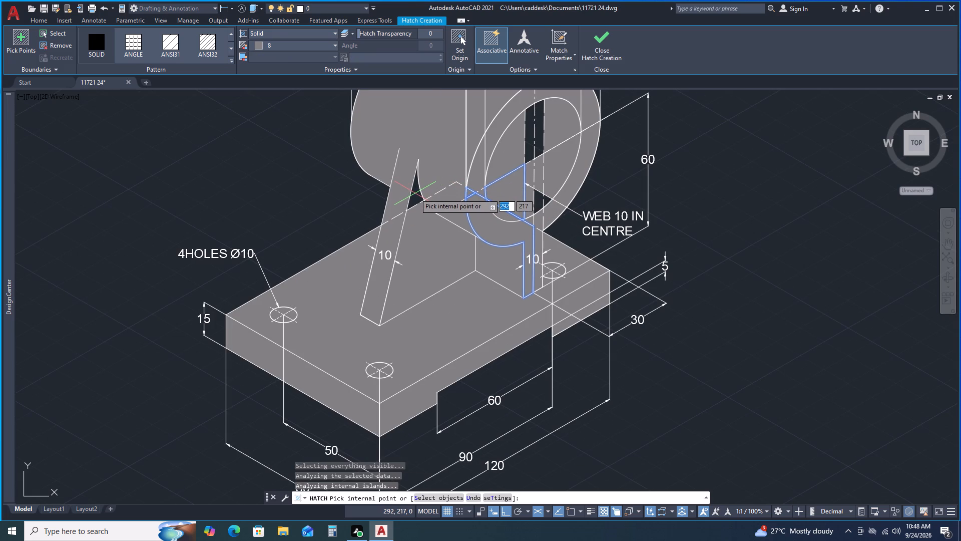
click(418, 194)
click(566, 285)
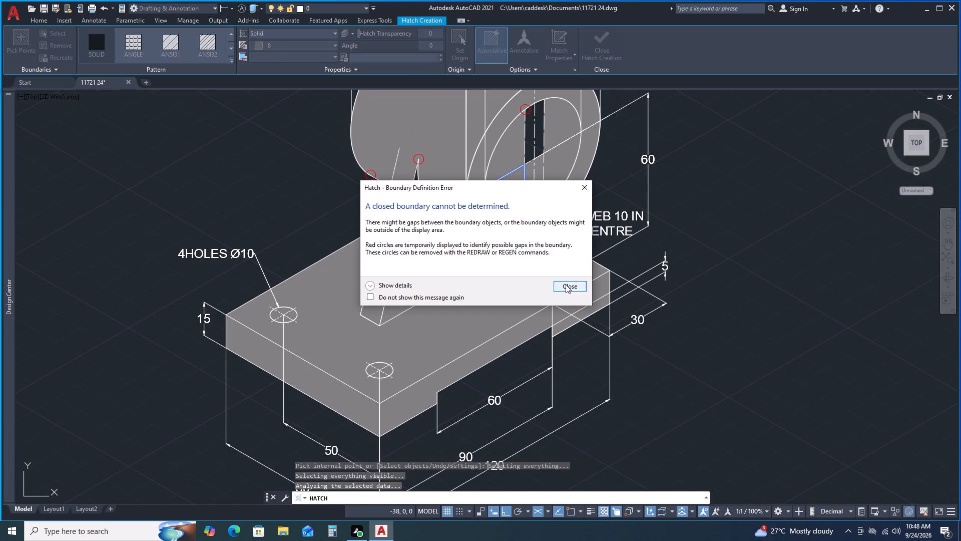
Add the remaining lower bore gaps and the two upper strips between the web's hidden lines, and finish the hatch.
click(539, 201)
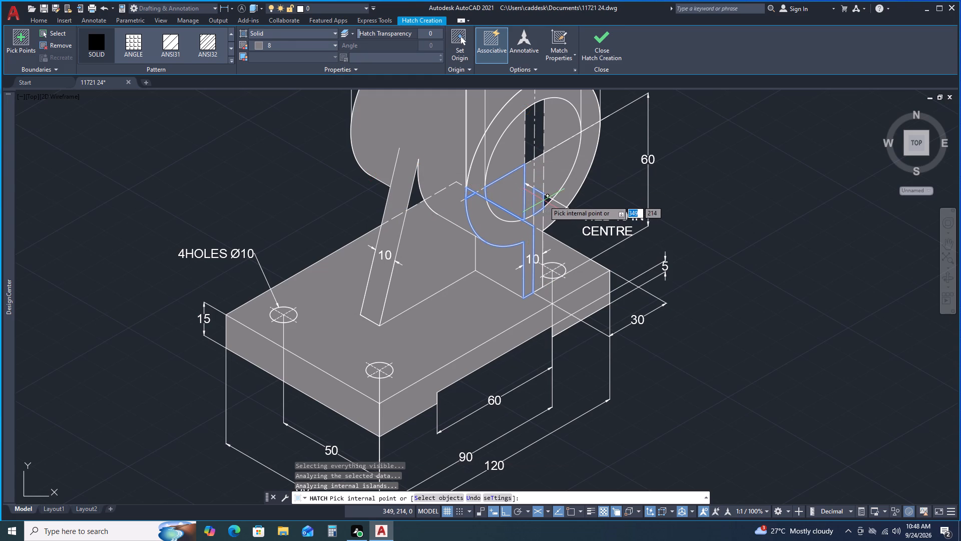
click(545, 200)
click(573, 284)
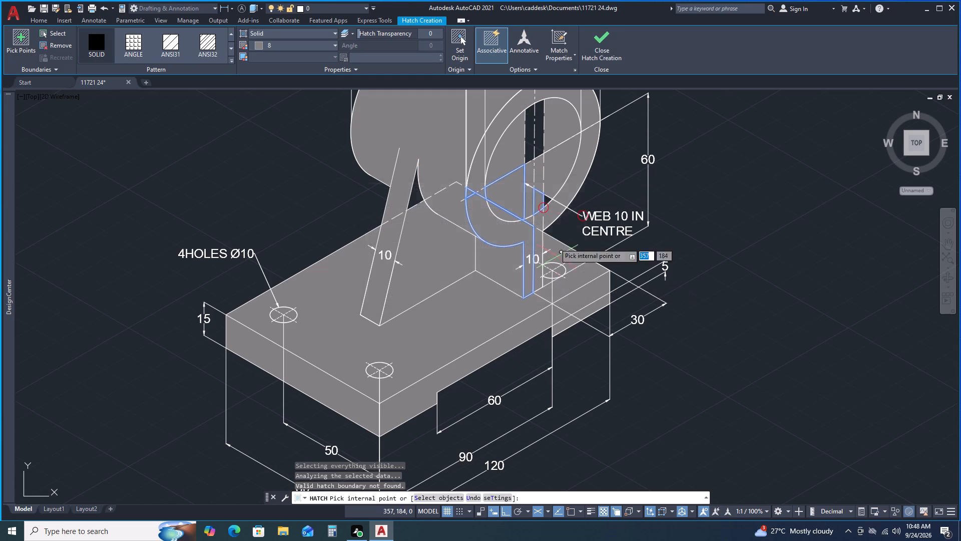
middle_drag(512, 138, 483, 246)
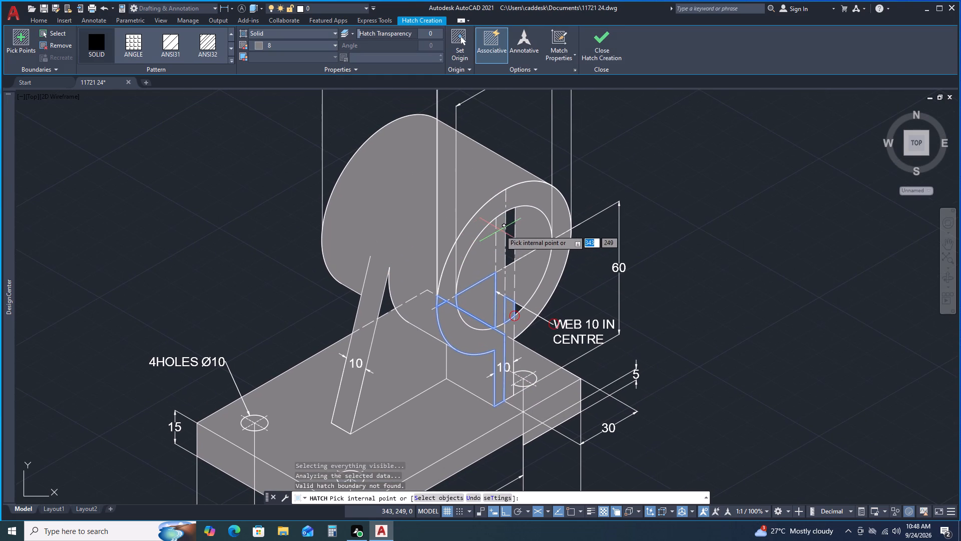
click(500, 230)
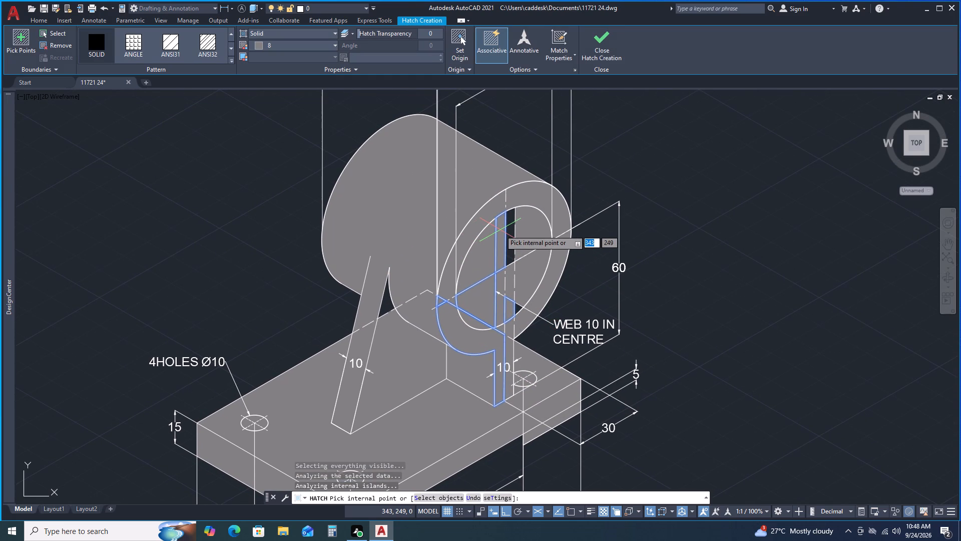
click(510, 222)
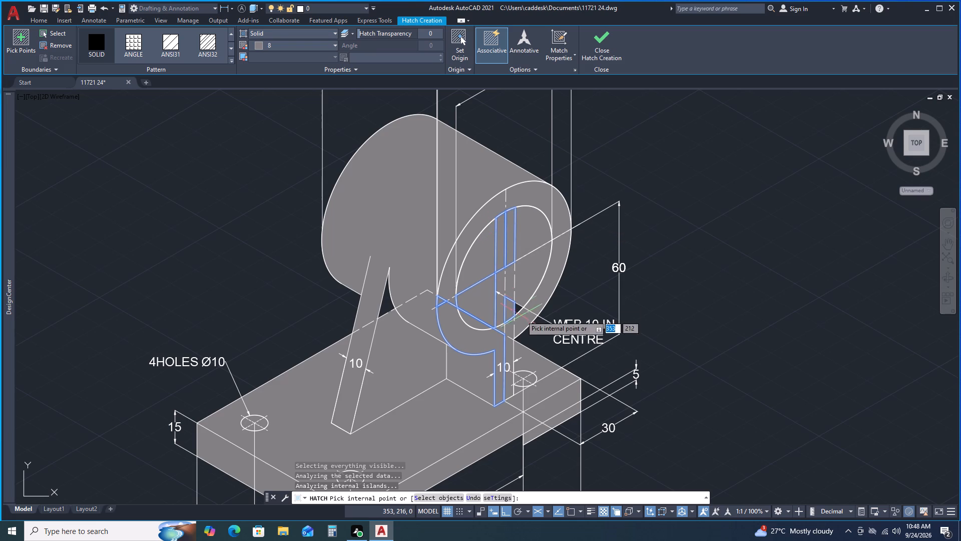
click(517, 311)
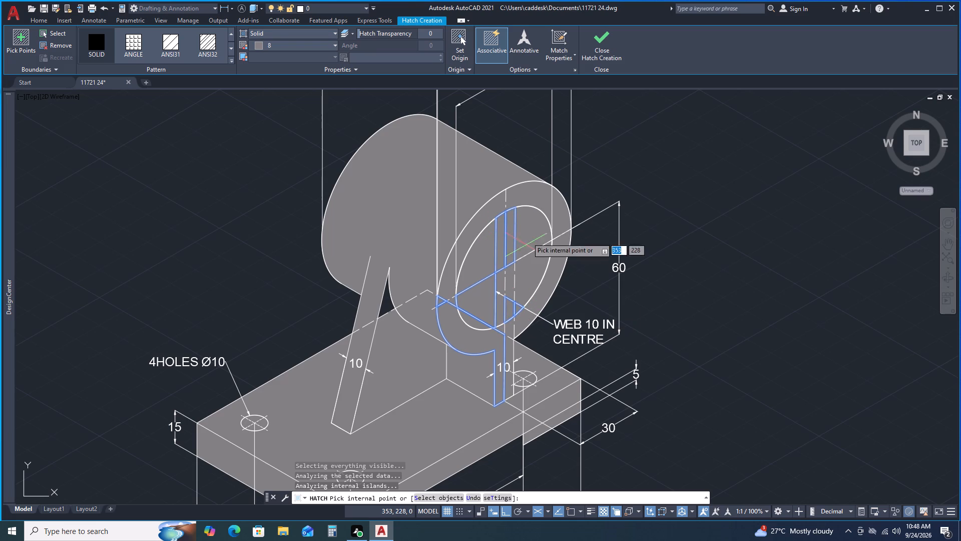
click(595, 49)
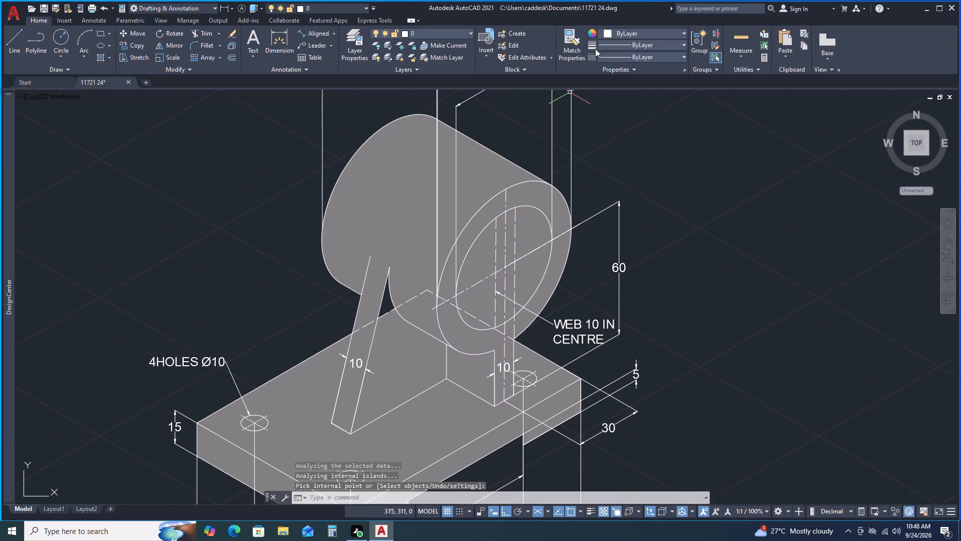
Review the fully shaded isometric bracket and its dimensions overall and closer in.
scroll(595, 76, down, 1)
scroll(604, 191, down, 2)
middle_drag(638, 303, 636, 302)
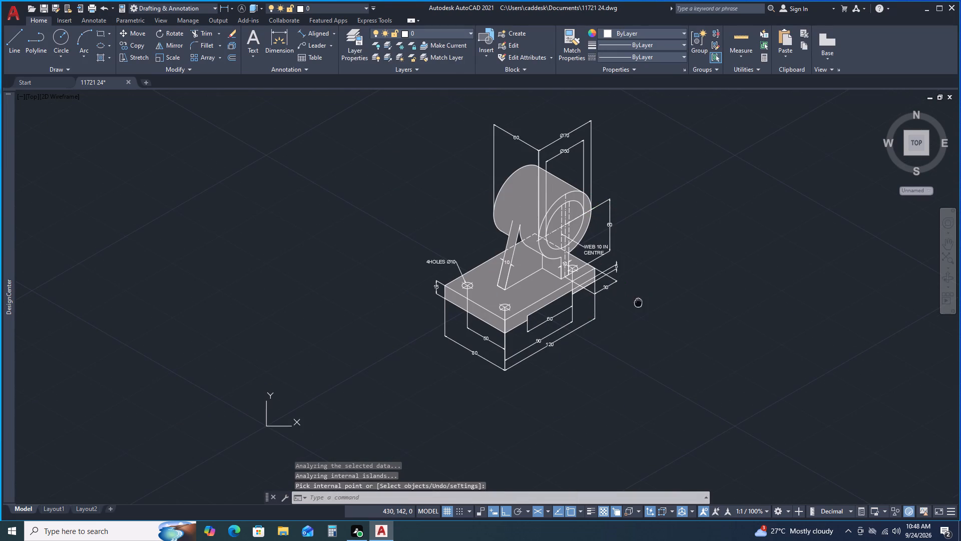
middle_drag(636, 302, 605, 276)
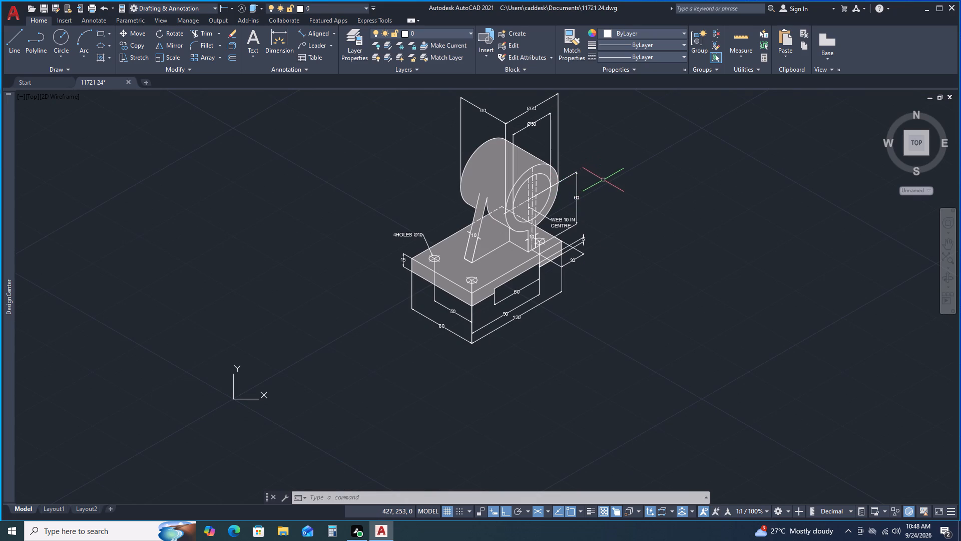
scroll(603, 180, down, 1)
scroll(603, 180, up, 3)
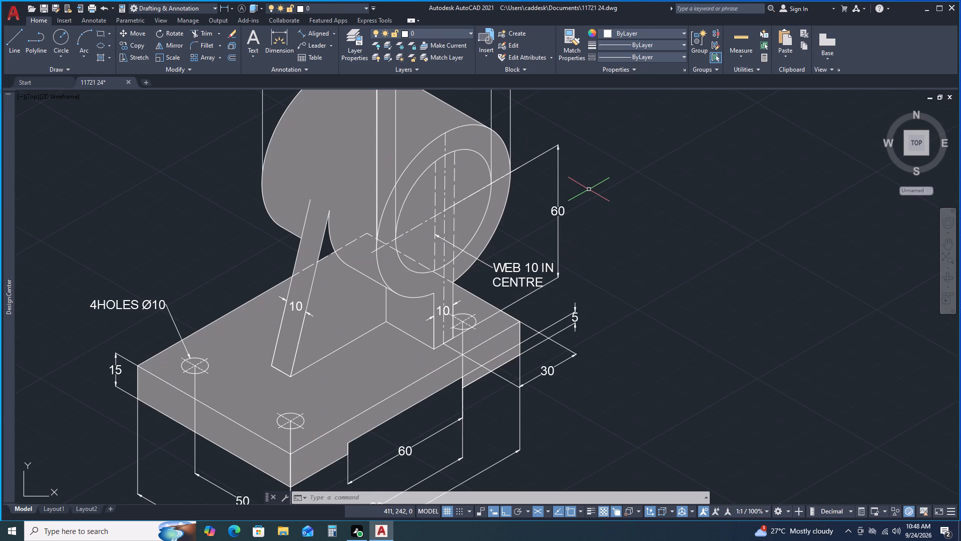
scroll(589, 189, down, 1)
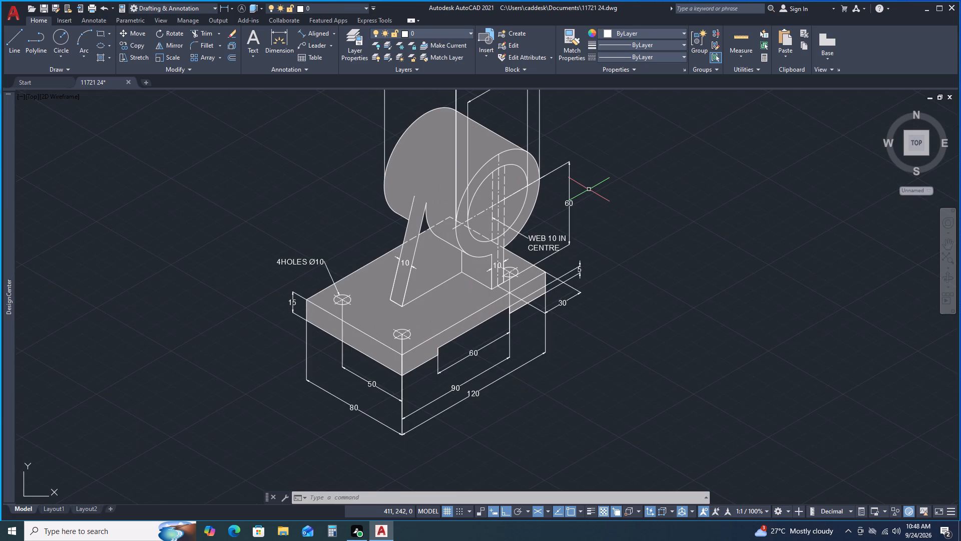
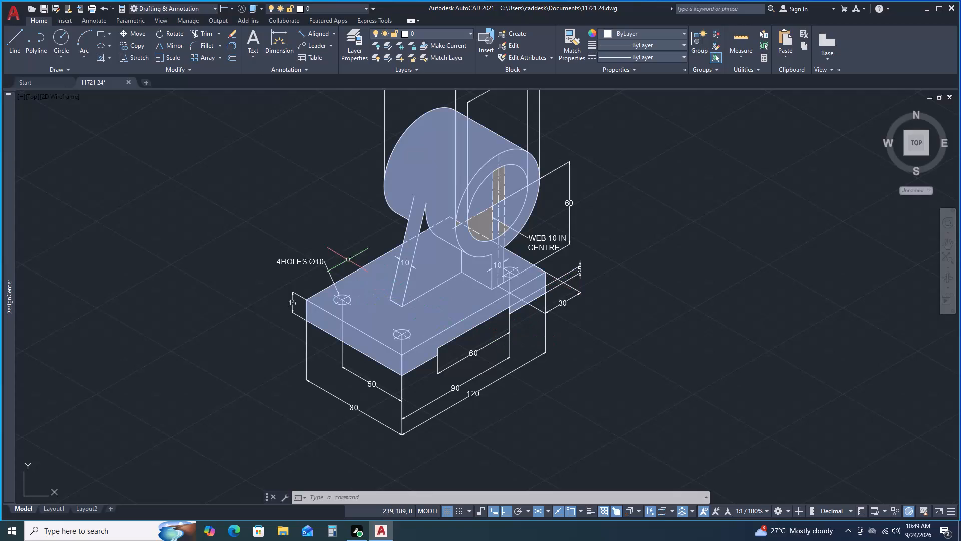
Check the shaded bracket and its dimensions overall and closer in.
middle_click(287, 212)
middle_drag(287, 212, 207, 307)
middle_click(207, 307)
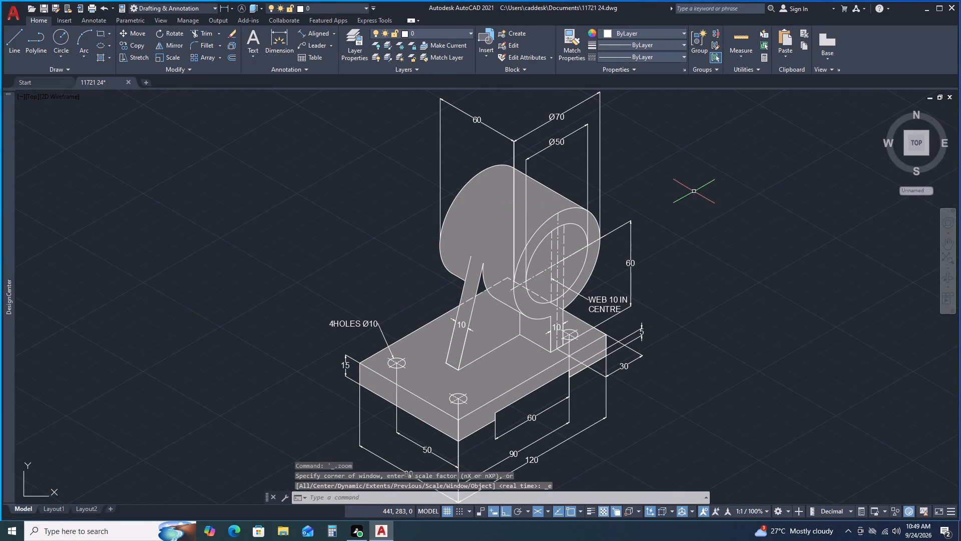
scroll(694, 191, down, 1)
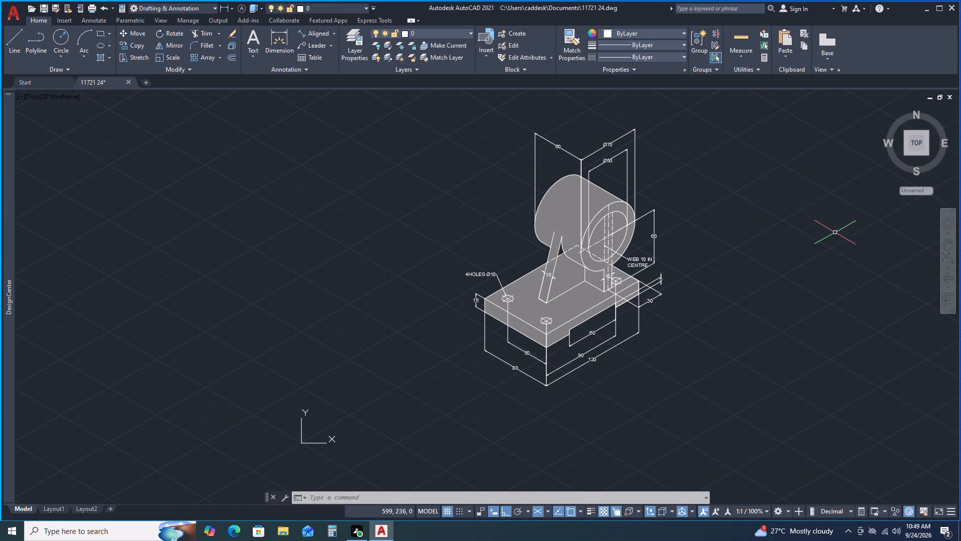
middle_drag(823, 247, 739, 257)
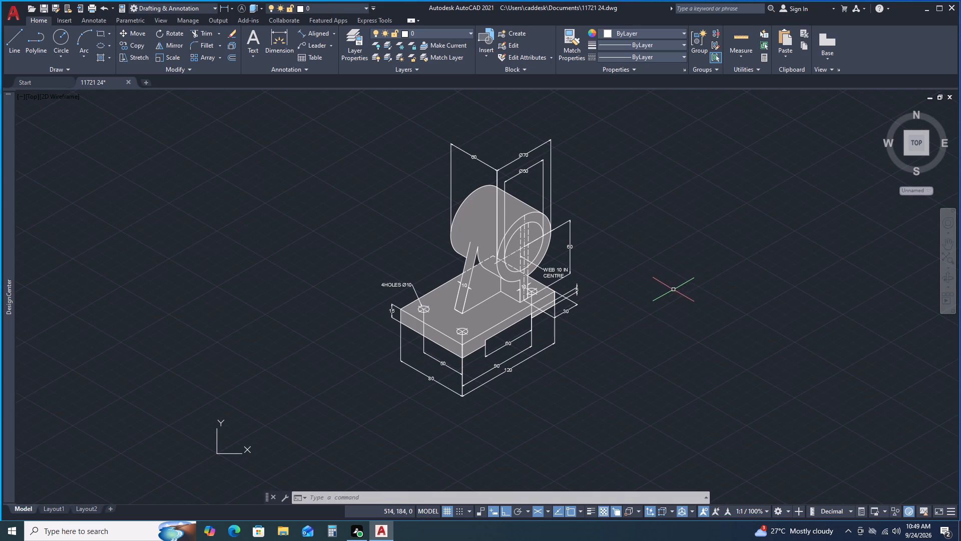
scroll(668, 289, up, 1)
middle_drag(582, 266, 607, 269)
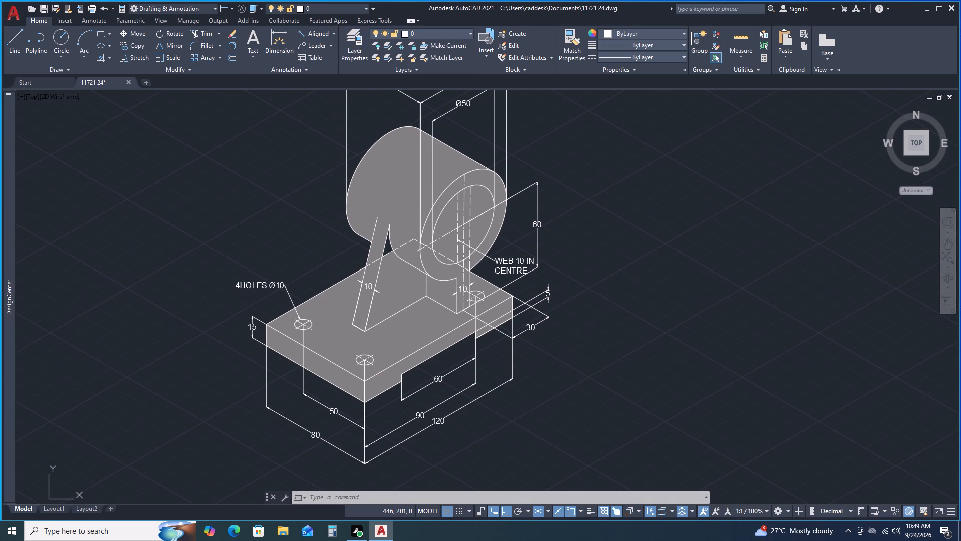
scroll(561, 314, down, 1)
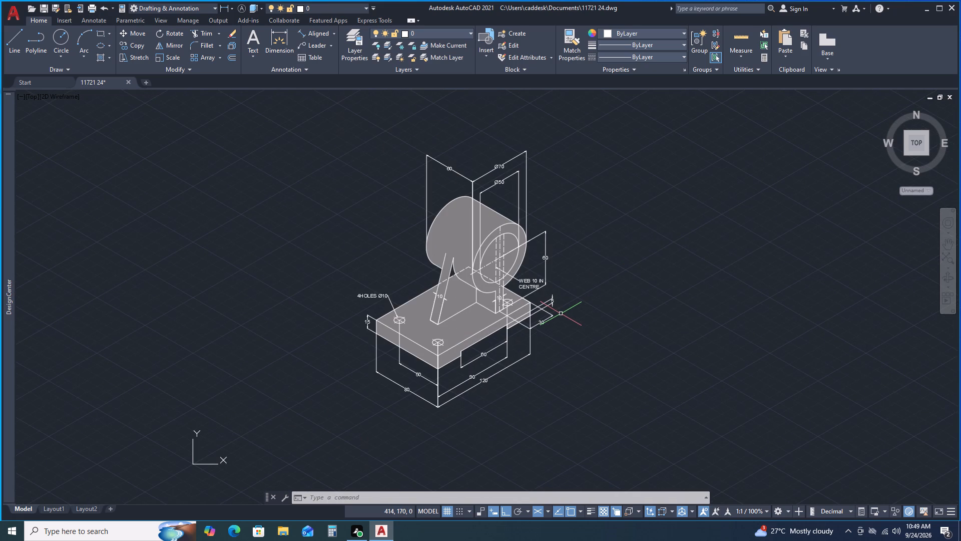
Set the drawing's default lineweight to 0.00 mm in the Lineweight settings.
text(LIN)
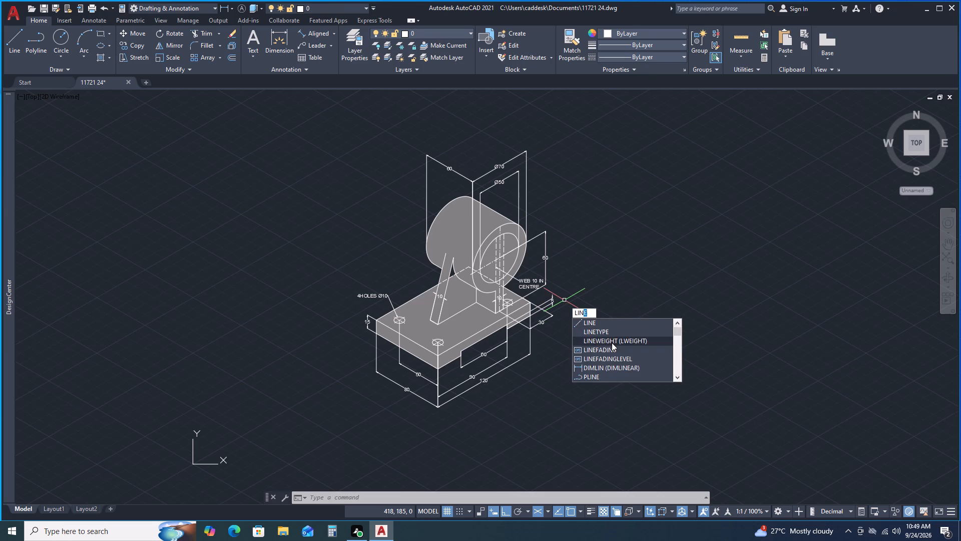
click(612, 343)
click(572, 256)
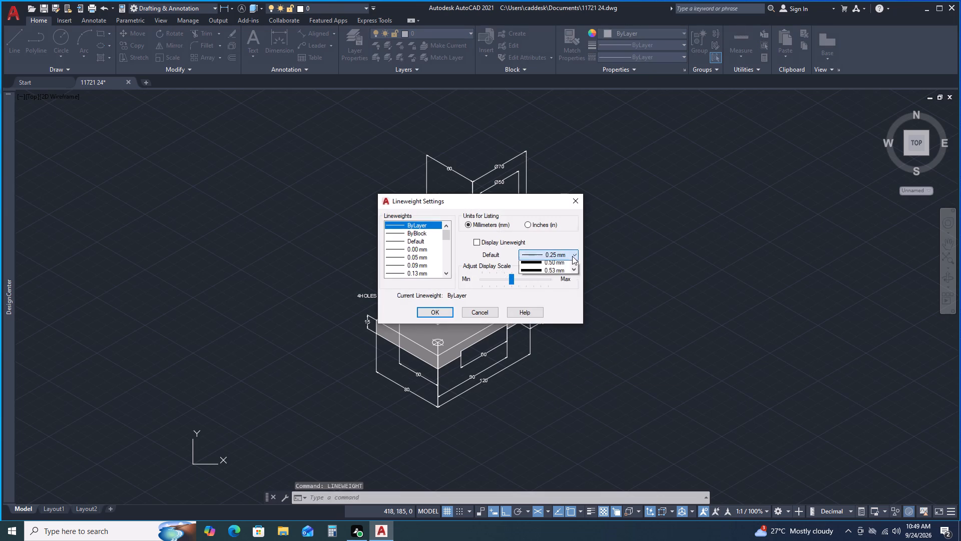
triple_click(575, 264)
double_click(575, 264)
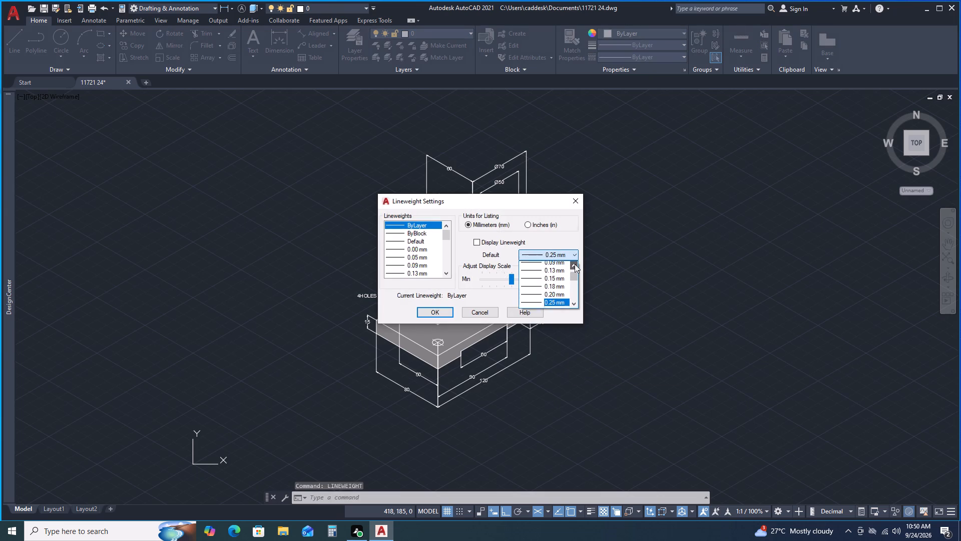
triple_click(575, 264)
triple_click(575, 264)
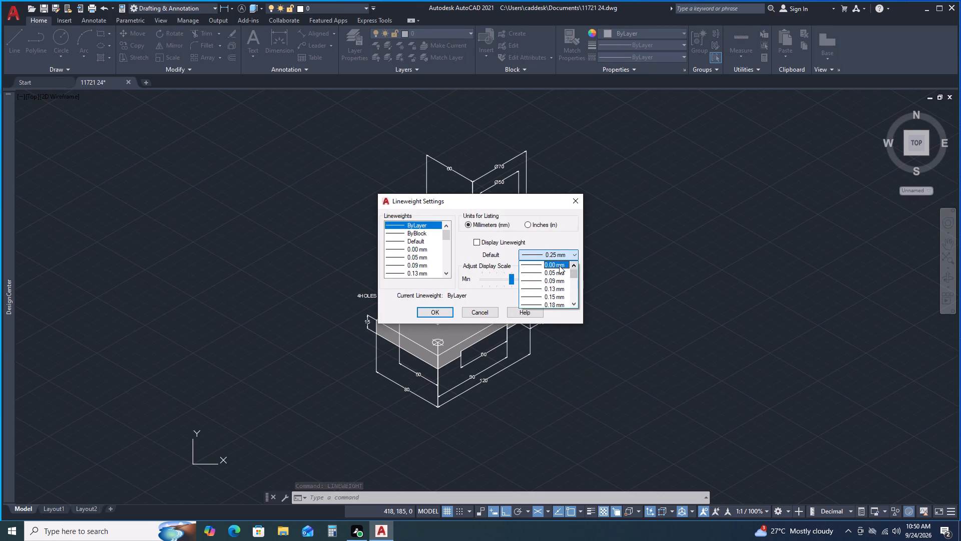
click(559, 265)
click(444, 313)
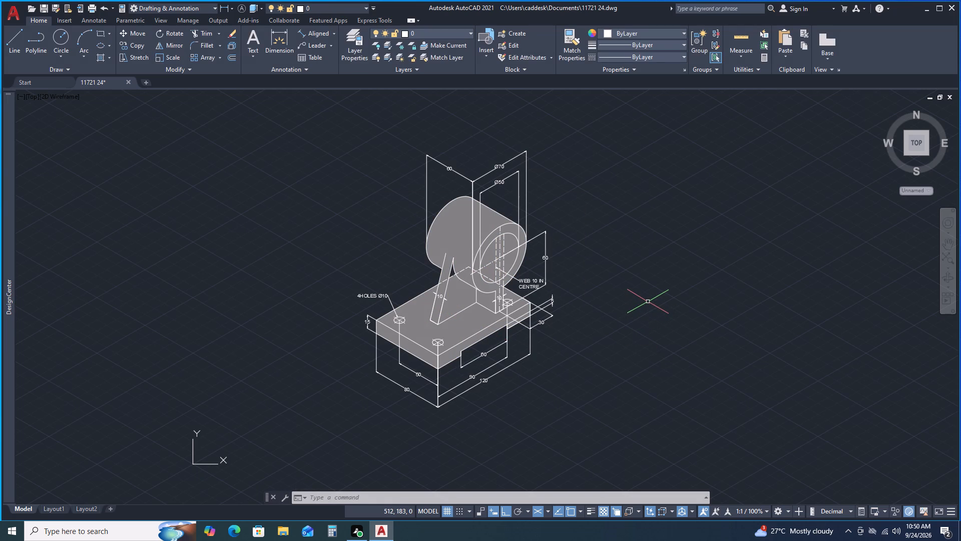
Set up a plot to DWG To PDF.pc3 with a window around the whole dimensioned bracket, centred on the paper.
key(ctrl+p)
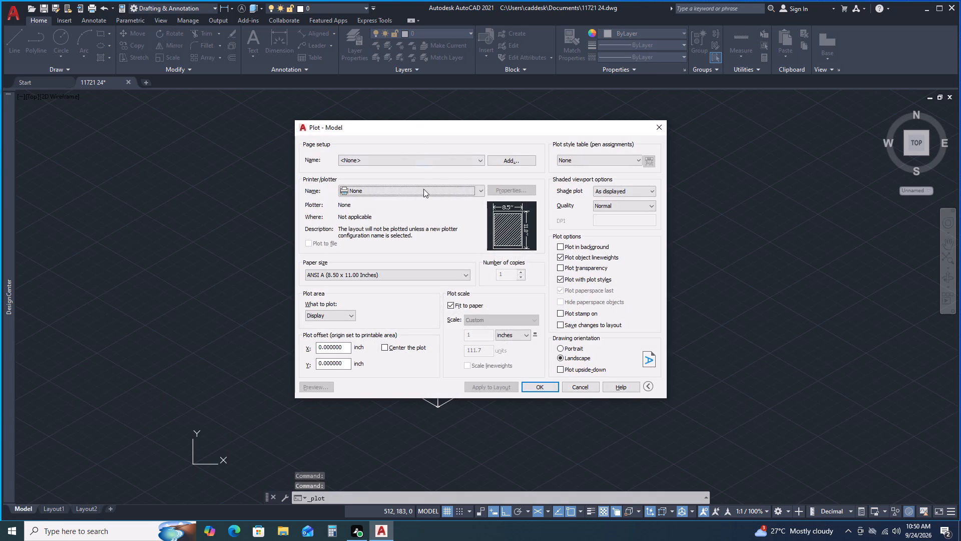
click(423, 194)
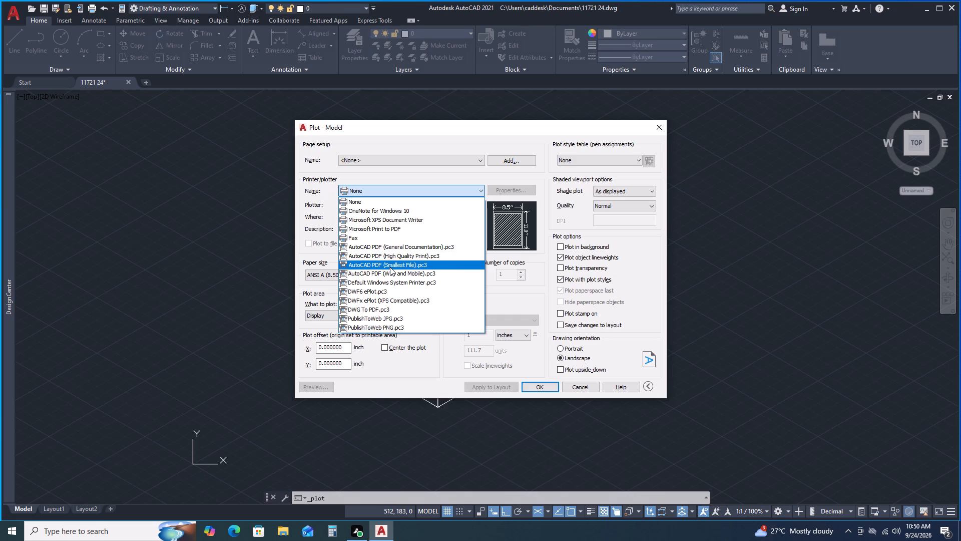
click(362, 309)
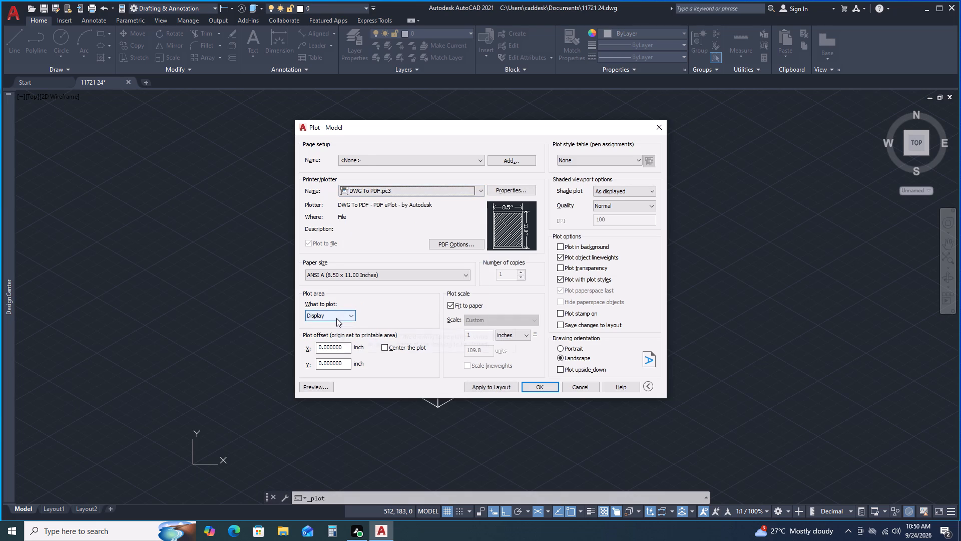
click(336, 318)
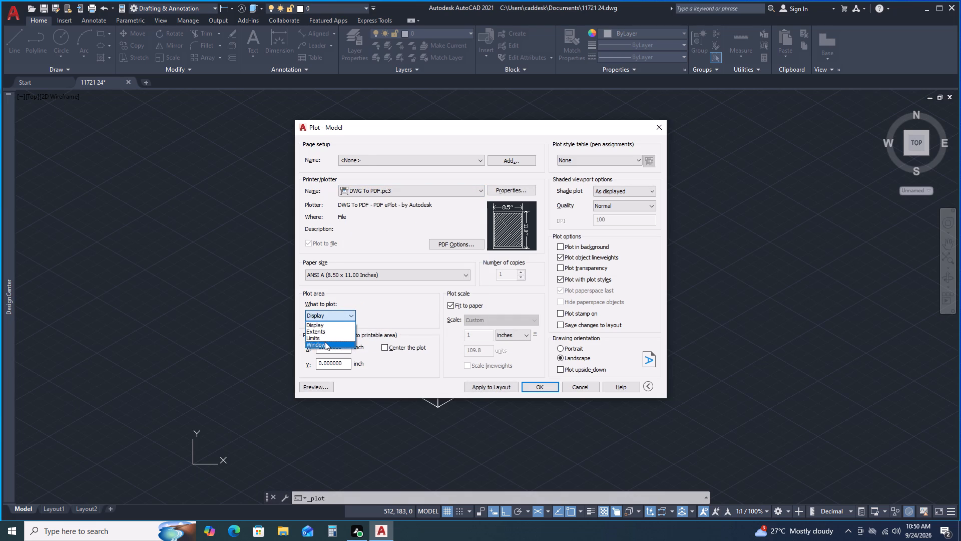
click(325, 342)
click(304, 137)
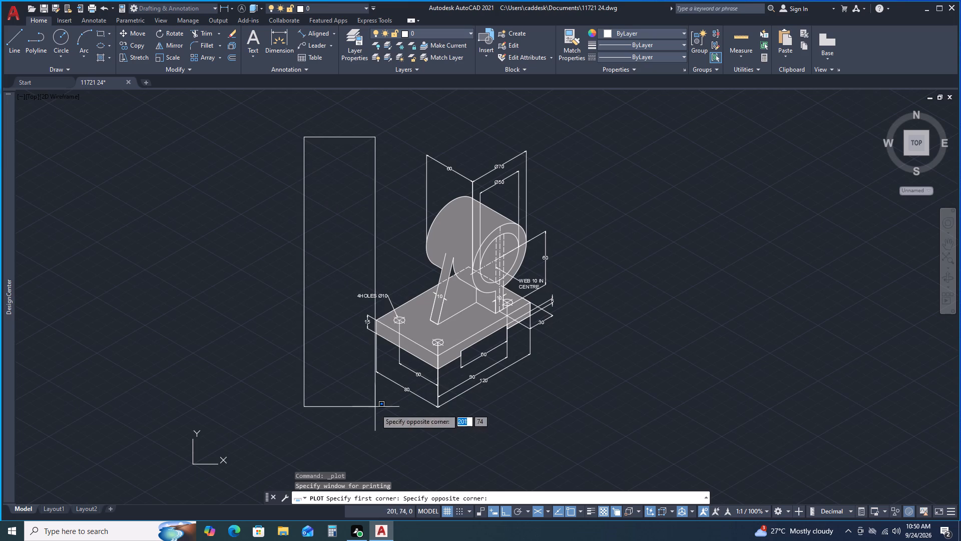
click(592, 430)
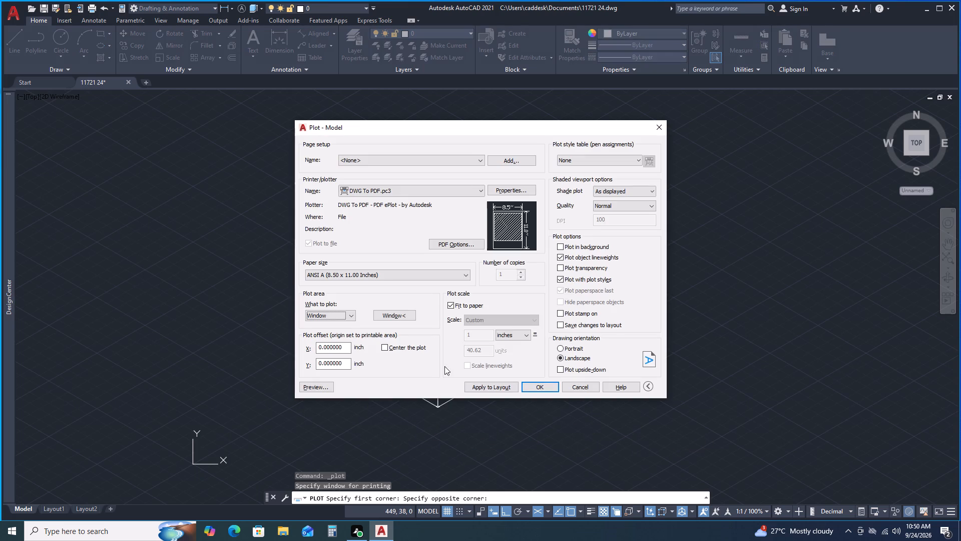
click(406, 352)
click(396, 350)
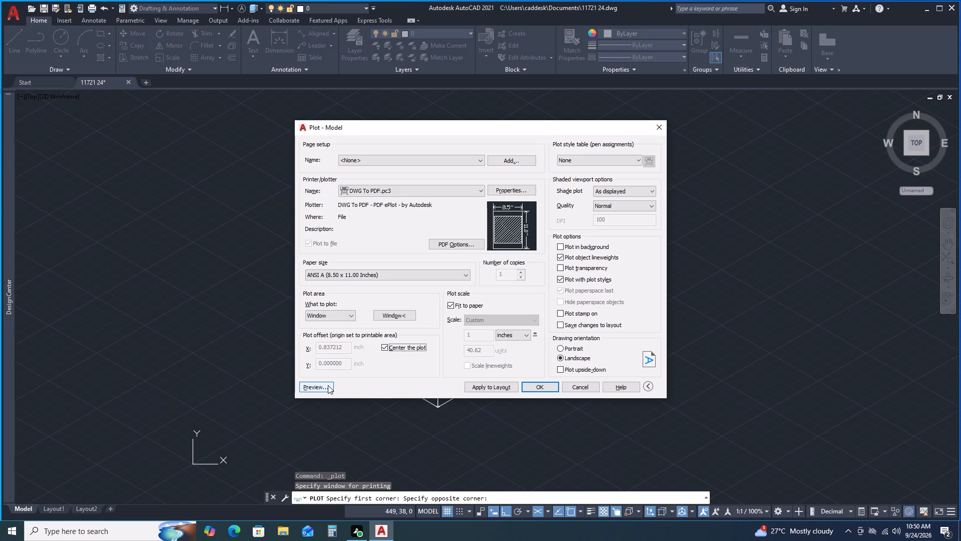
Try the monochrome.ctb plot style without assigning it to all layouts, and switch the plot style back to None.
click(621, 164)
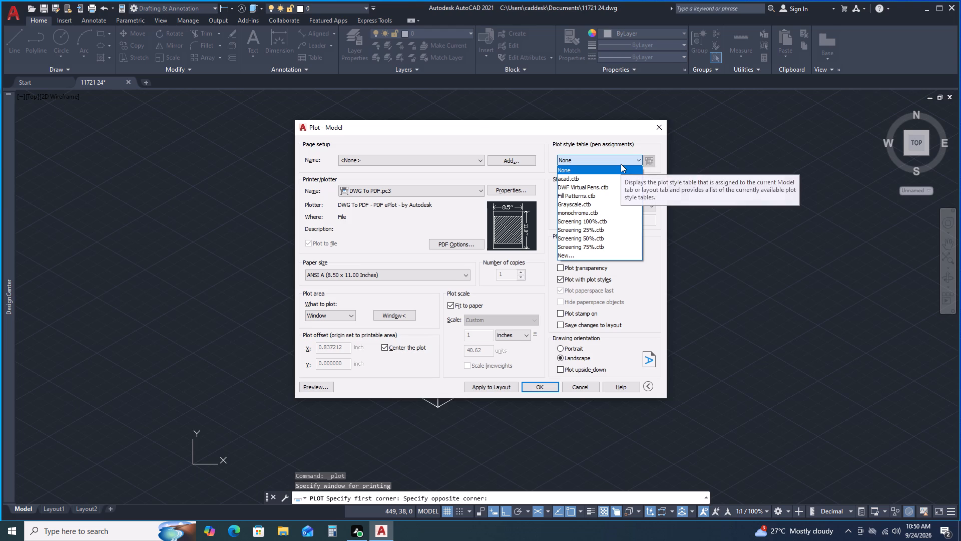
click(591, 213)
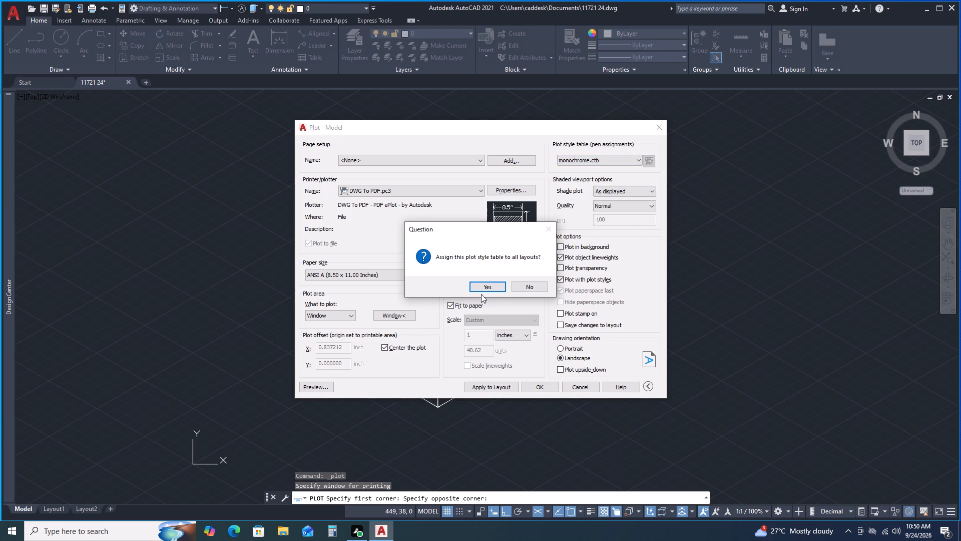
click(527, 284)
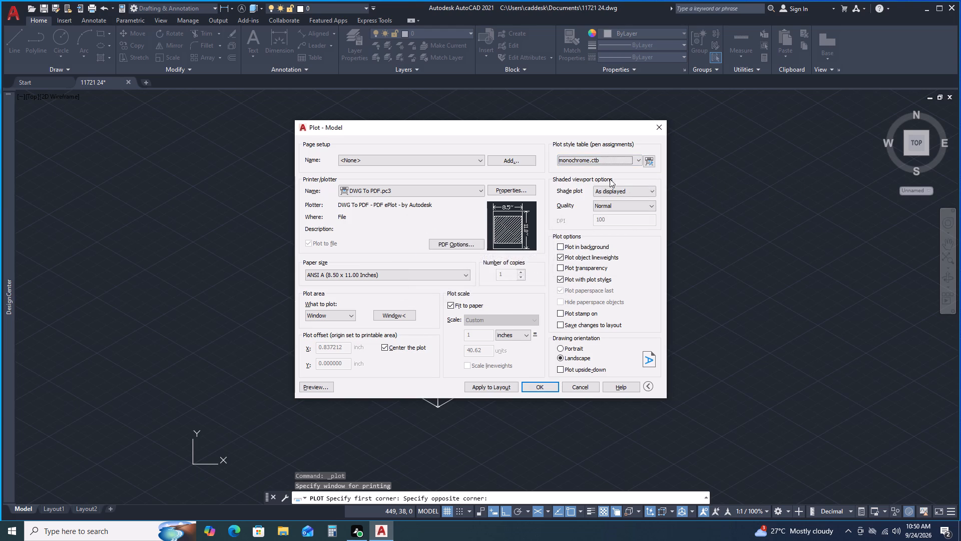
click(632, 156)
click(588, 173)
Preview the plot, examine the linework and shading overall and around the bore and web, and leave without plotting.
click(320, 384)
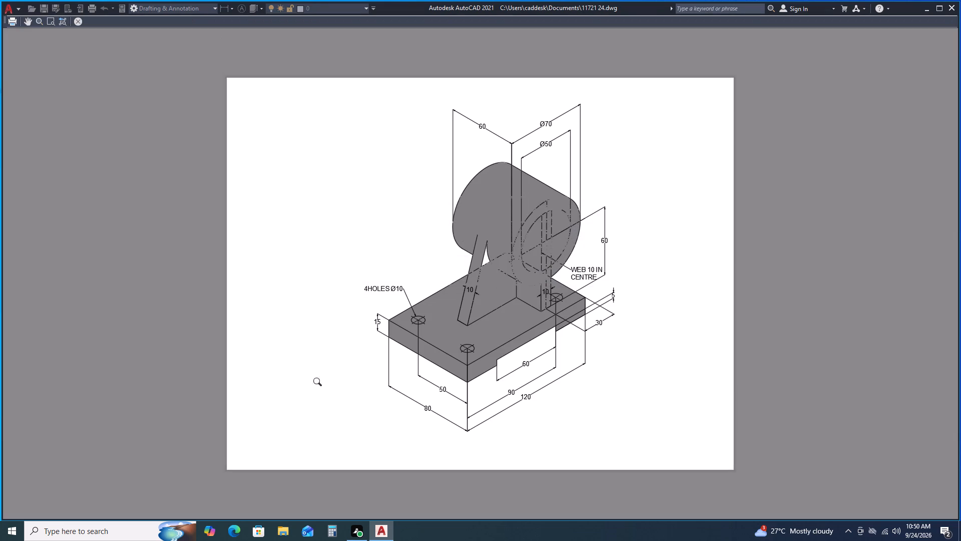
scroll(527, 311, up, 2)
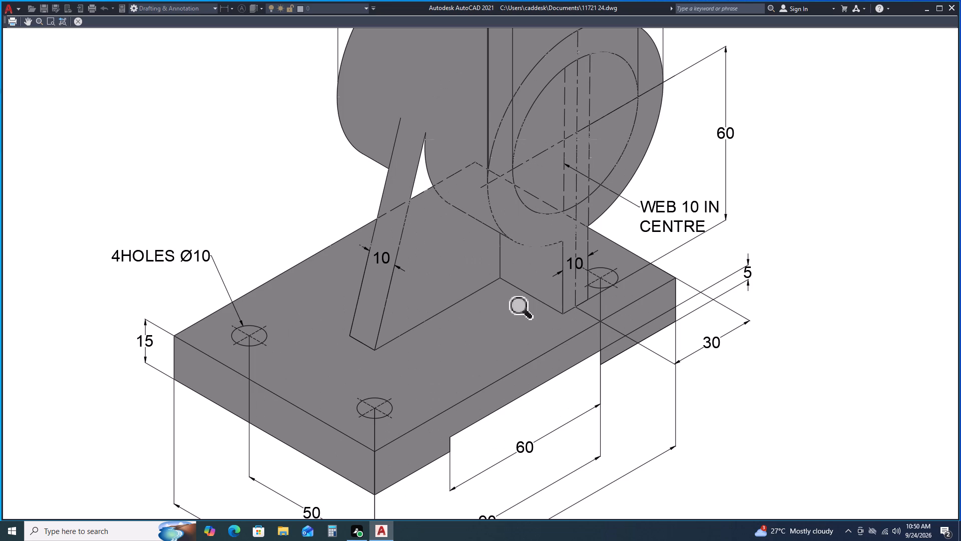
scroll(600, 208, up, 2)
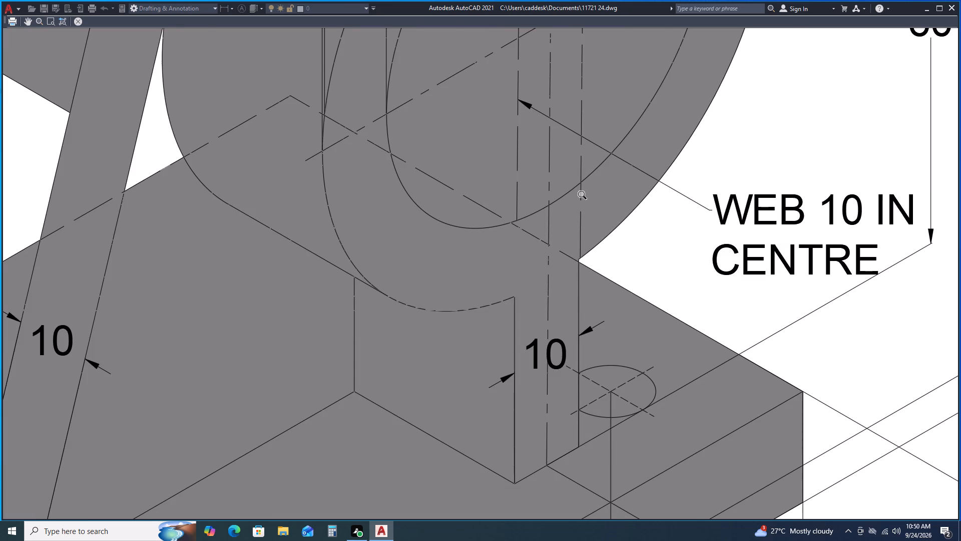
scroll(584, 197, up, 1)
scroll(586, 218, down, 1)
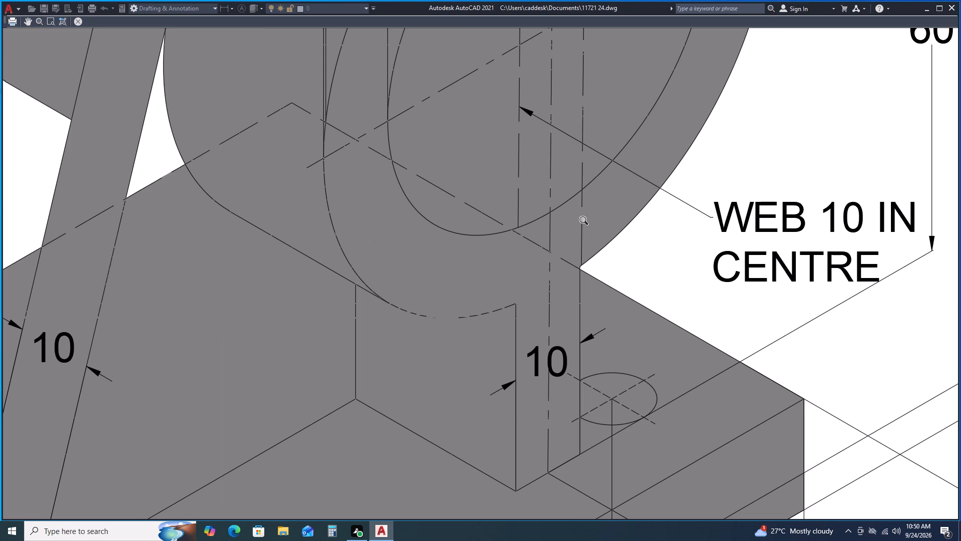
scroll(586, 222, down, 2)
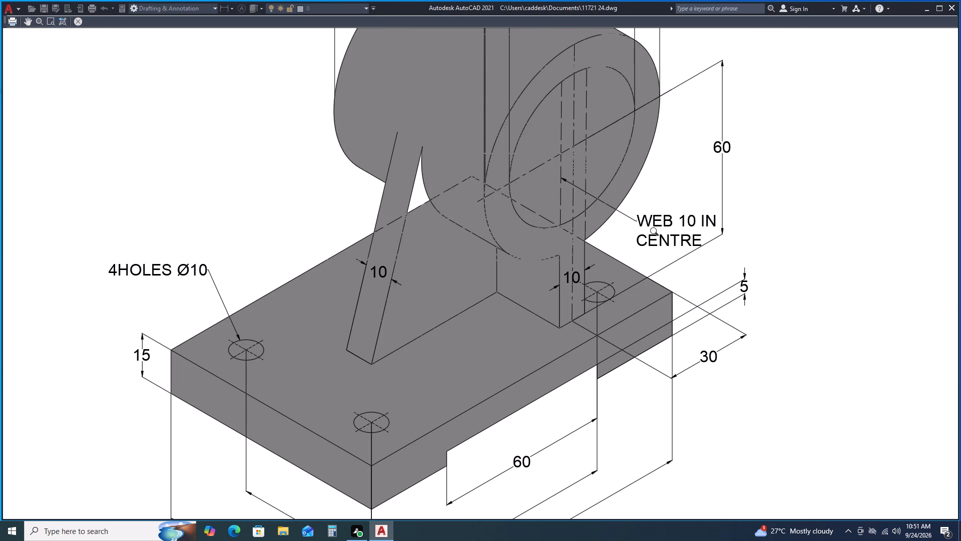
scroll(686, 204, down, 1)
scroll(761, 168, down, 1)
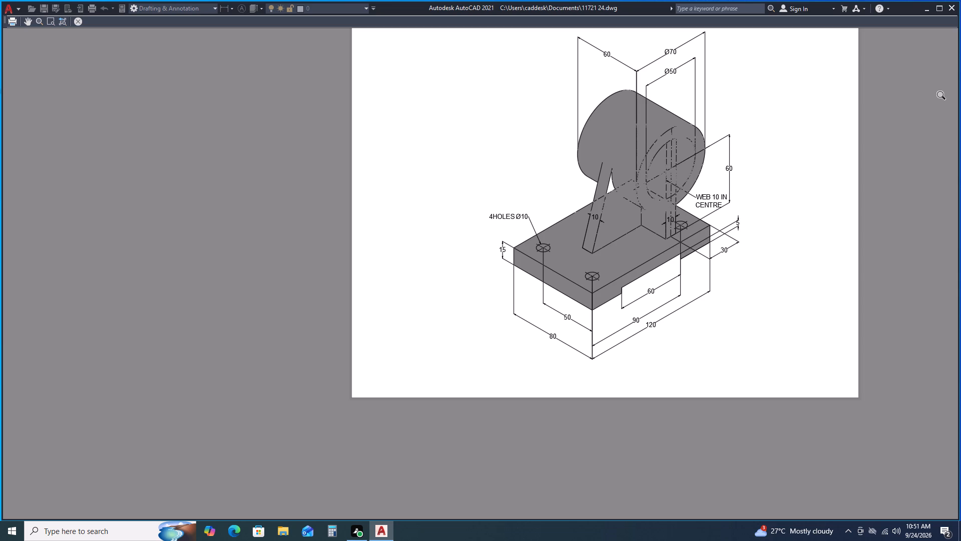
middle_drag(782, 97, 733, 178)
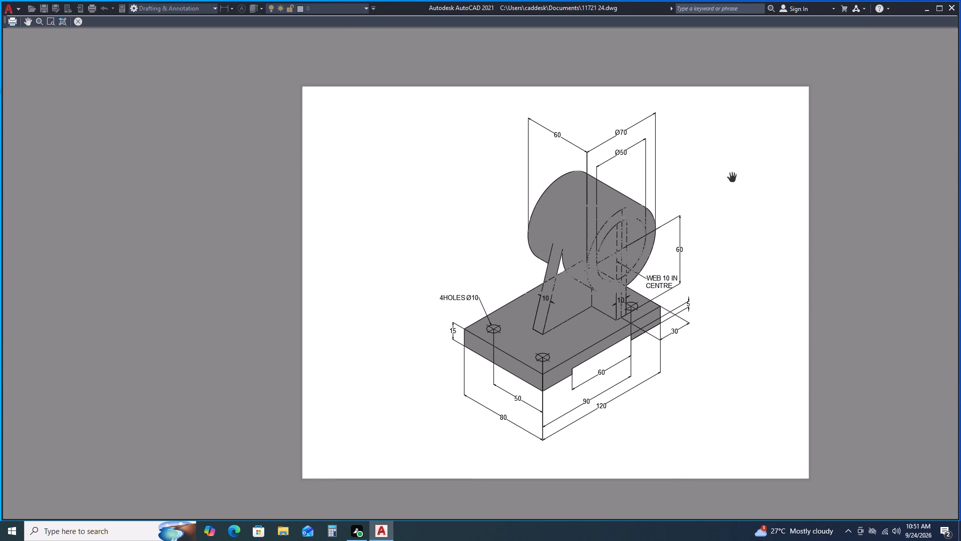
click(78, 23)
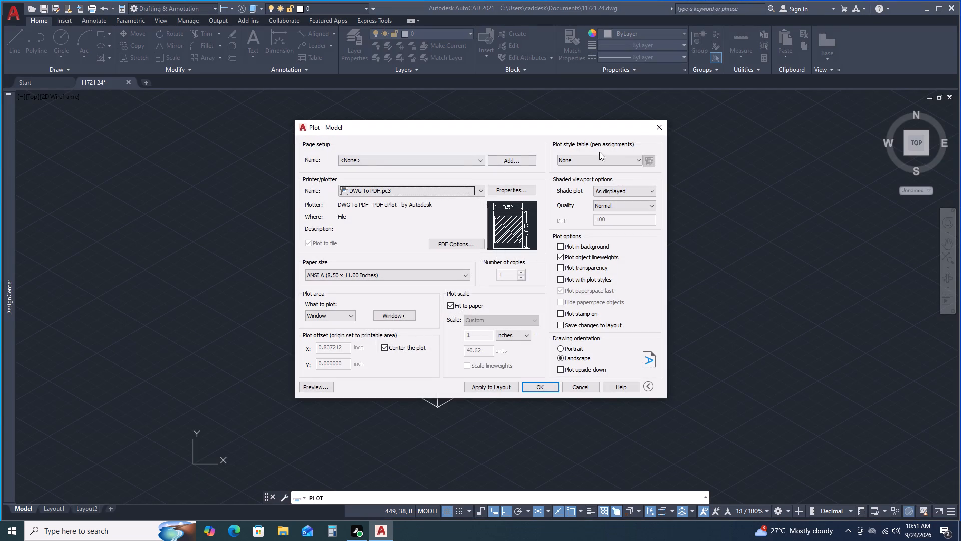
click(652, 131)
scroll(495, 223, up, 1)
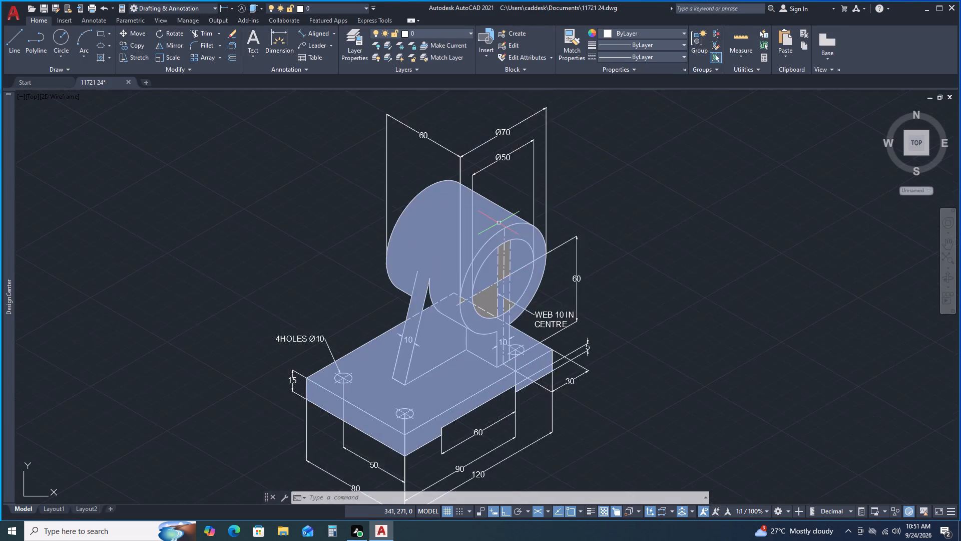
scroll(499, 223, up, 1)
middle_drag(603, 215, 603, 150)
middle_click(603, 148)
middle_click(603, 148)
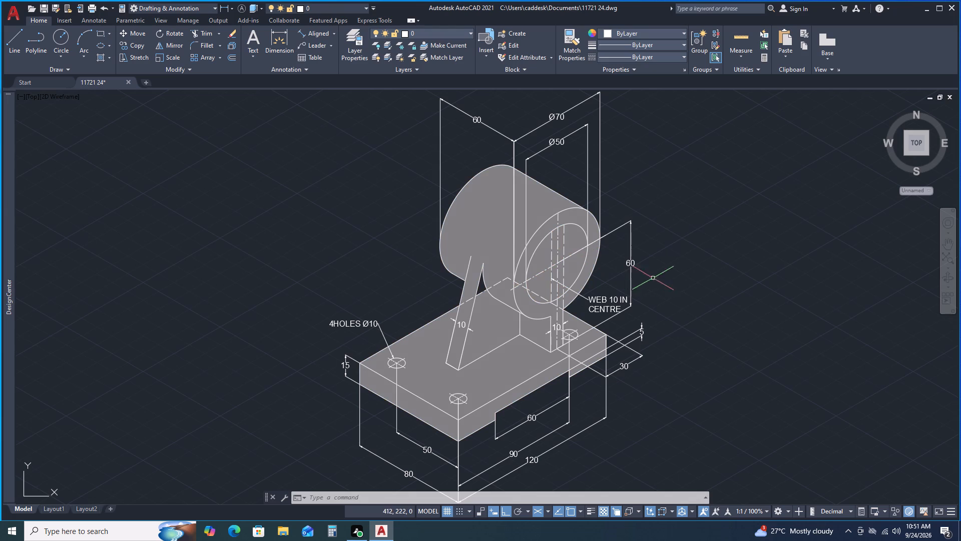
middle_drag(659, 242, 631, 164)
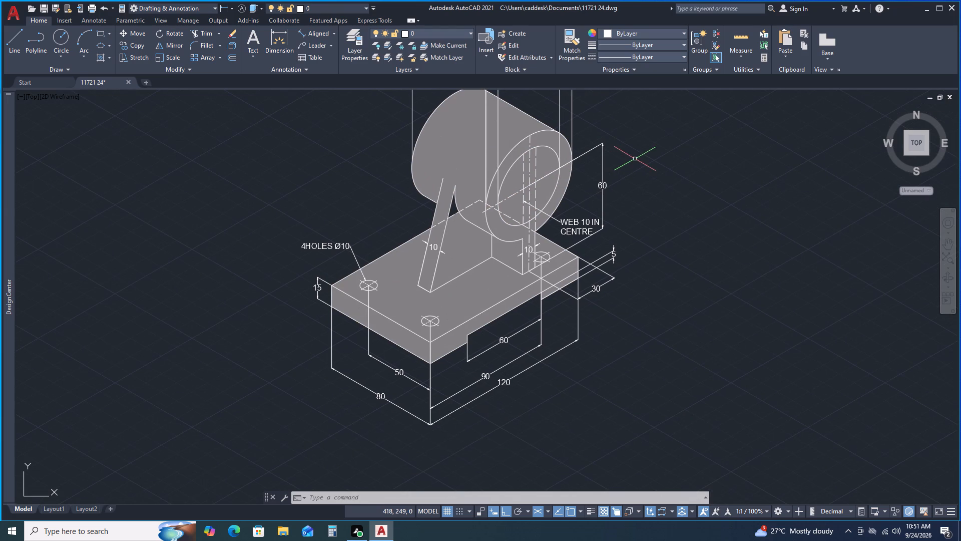
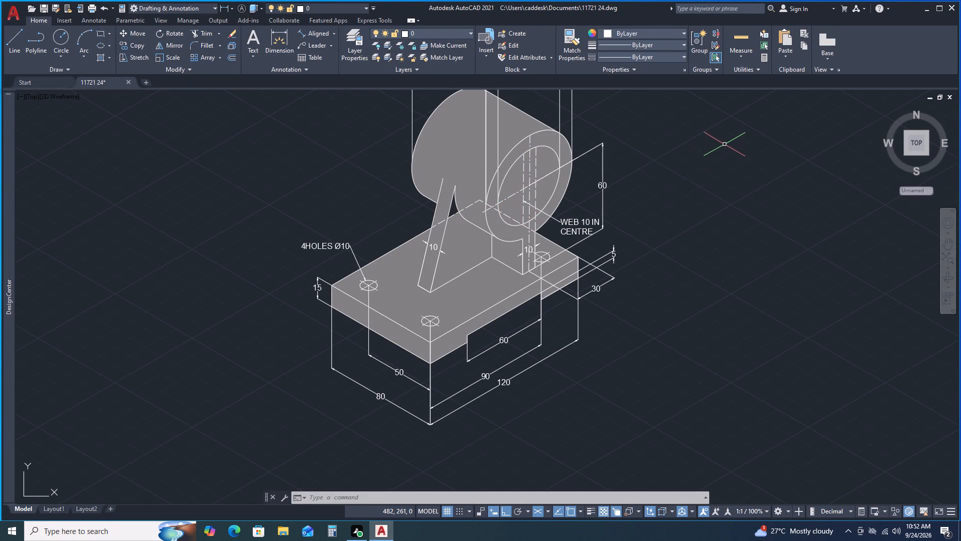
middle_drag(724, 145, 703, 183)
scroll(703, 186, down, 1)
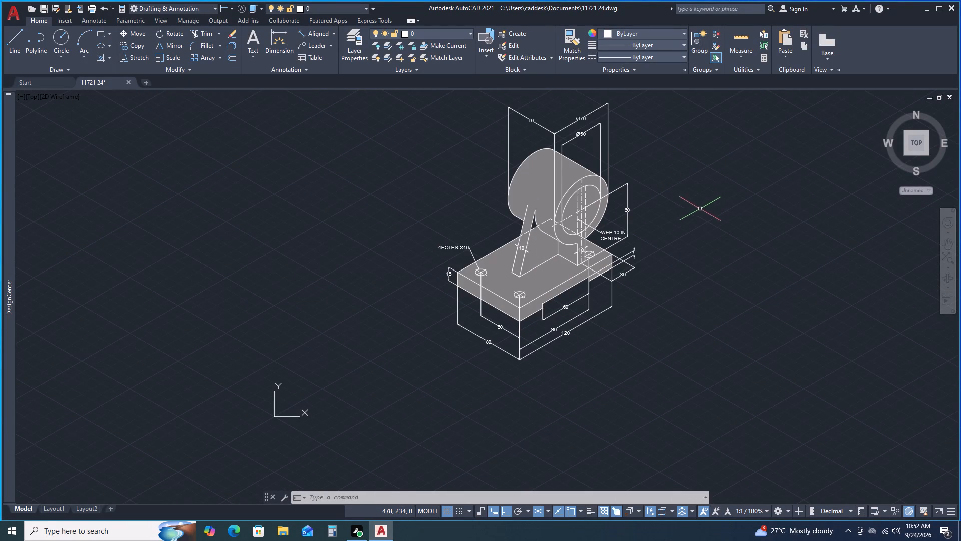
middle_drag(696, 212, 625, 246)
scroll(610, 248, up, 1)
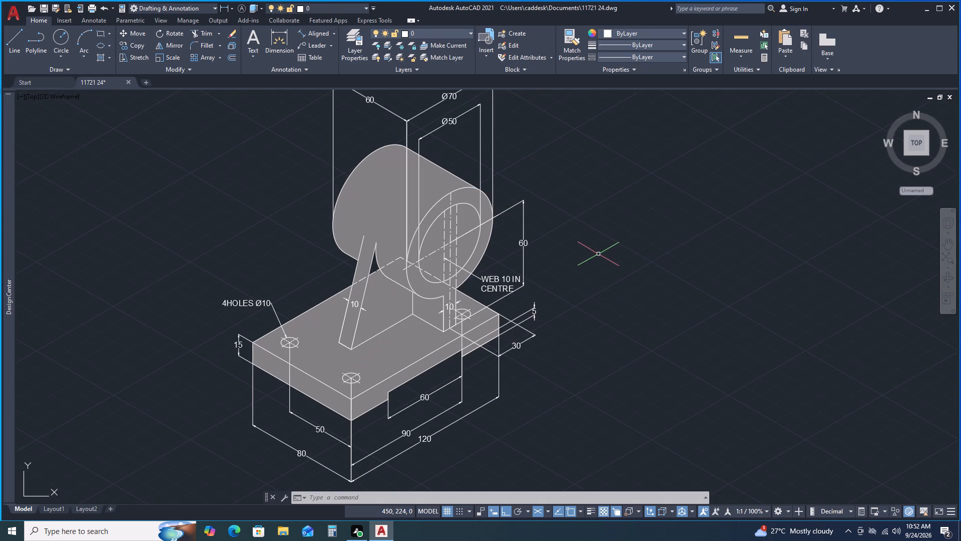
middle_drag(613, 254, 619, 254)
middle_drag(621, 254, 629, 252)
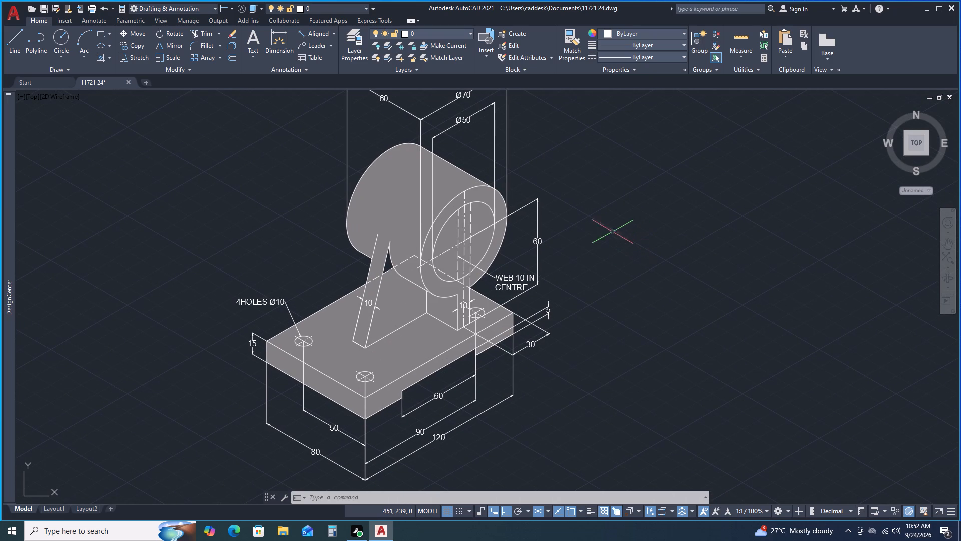
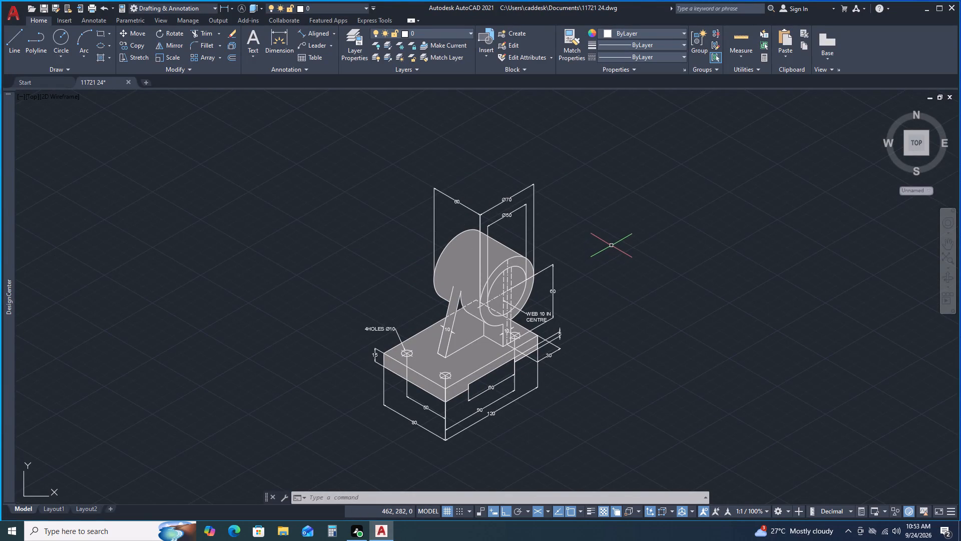
Examine the grey-shaded isometric bracket, its dimensions and its hole and web notes, both up close and as a whole.
middle_drag(617, 286, 585, 250)
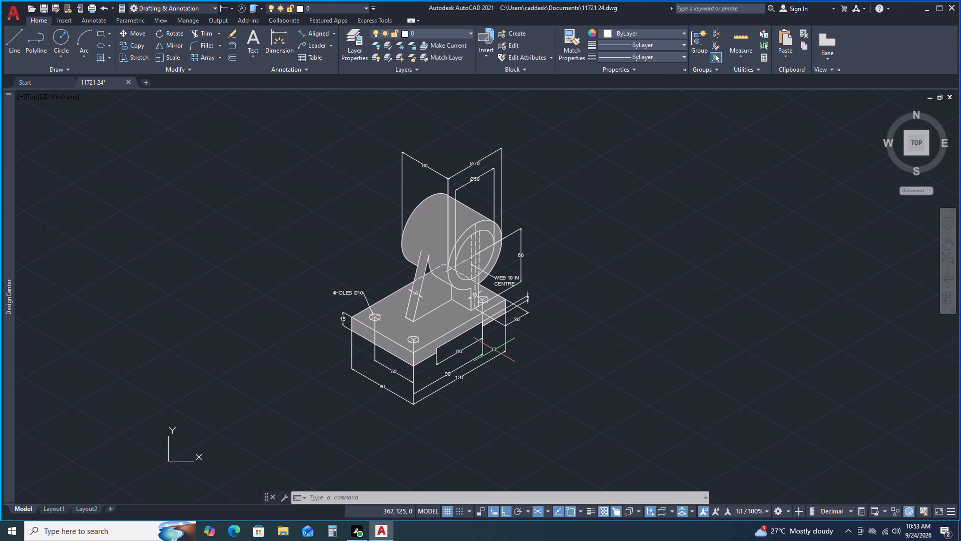
scroll(494, 343, up, 2)
scroll(494, 343, down, 1)
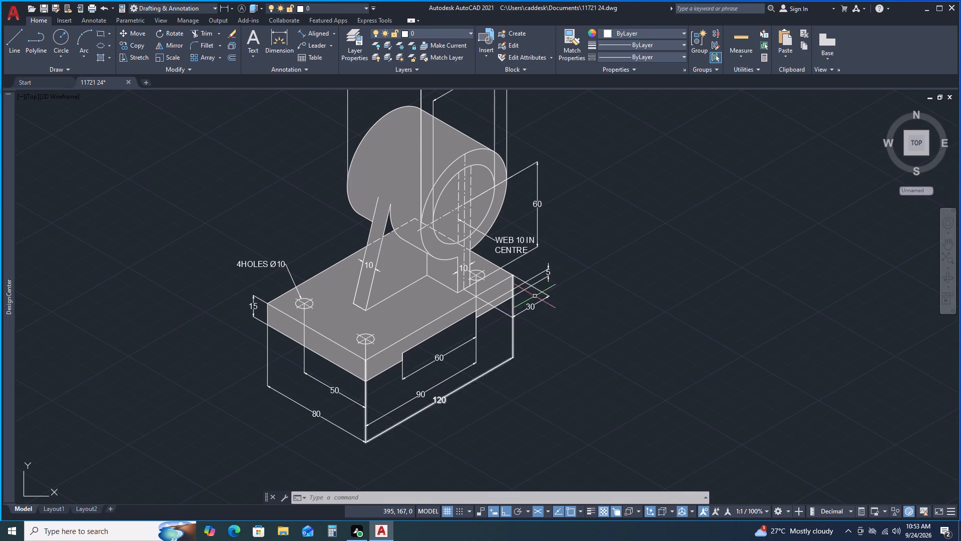
scroll(582, 245, down, 1)
middle_drag(582, 246, 585, 283)
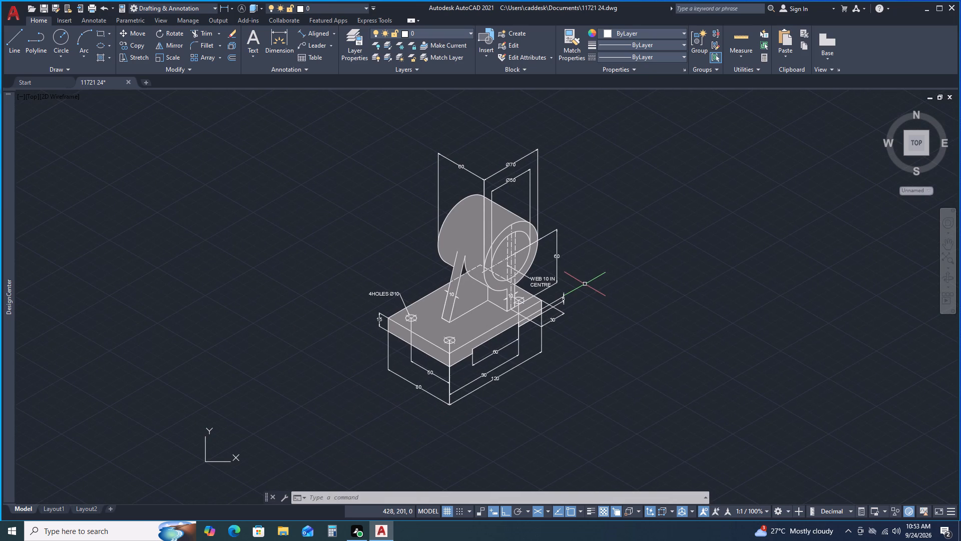
scroll(594, 281, up, 2)
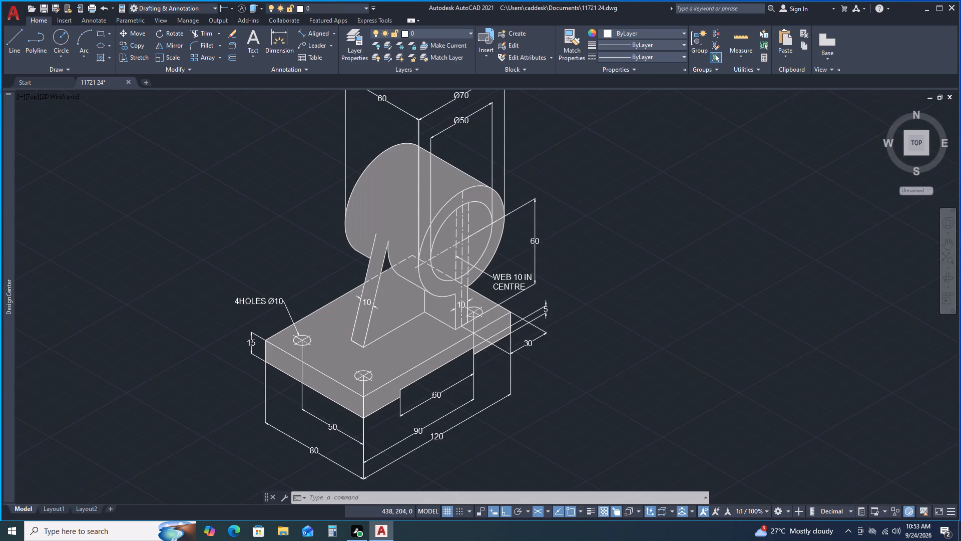
middle_drag(594, 277, 592, 242)
middle_click(597, 210)
scroll(601, 222, down, 2)
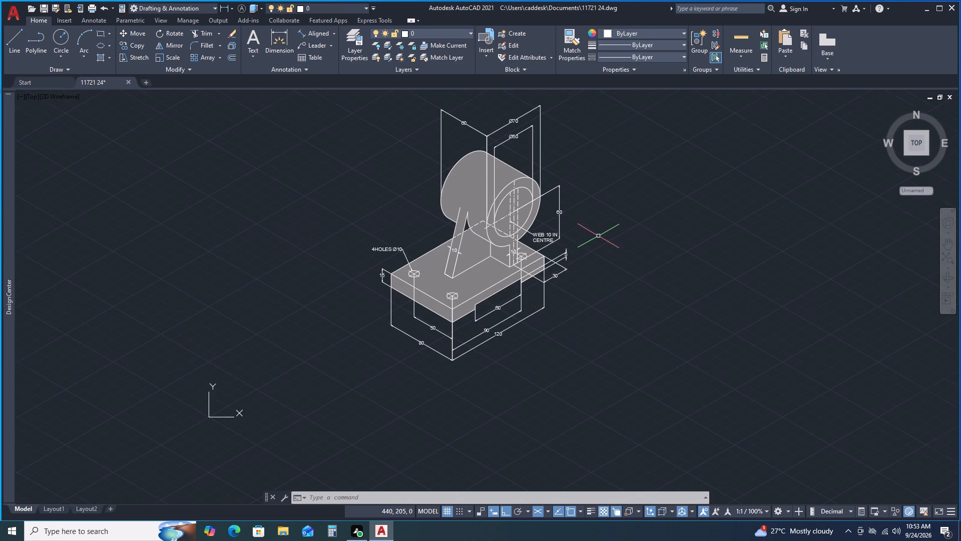
middle_drag(614, 239, 621, 239)
middle_click(634, 242)
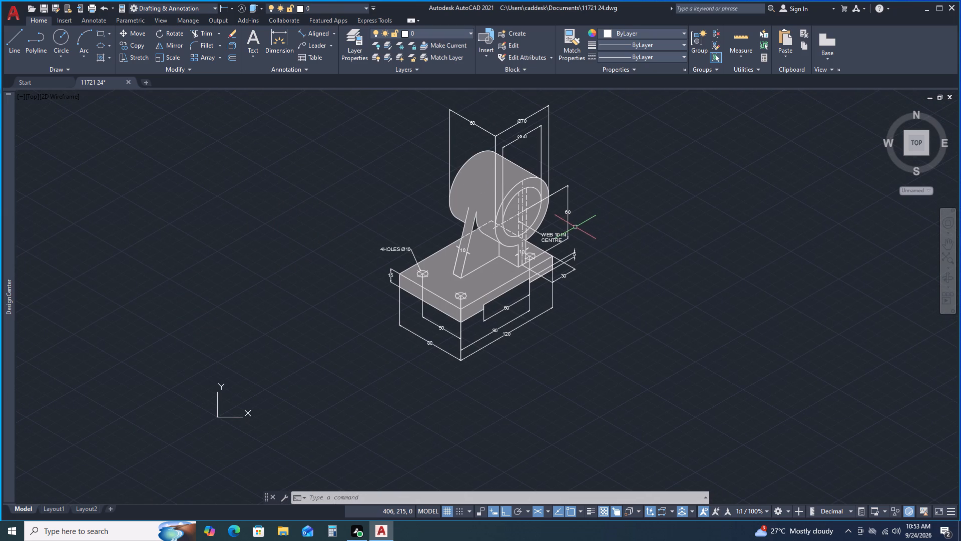
scroll(575, 227, up, 1)
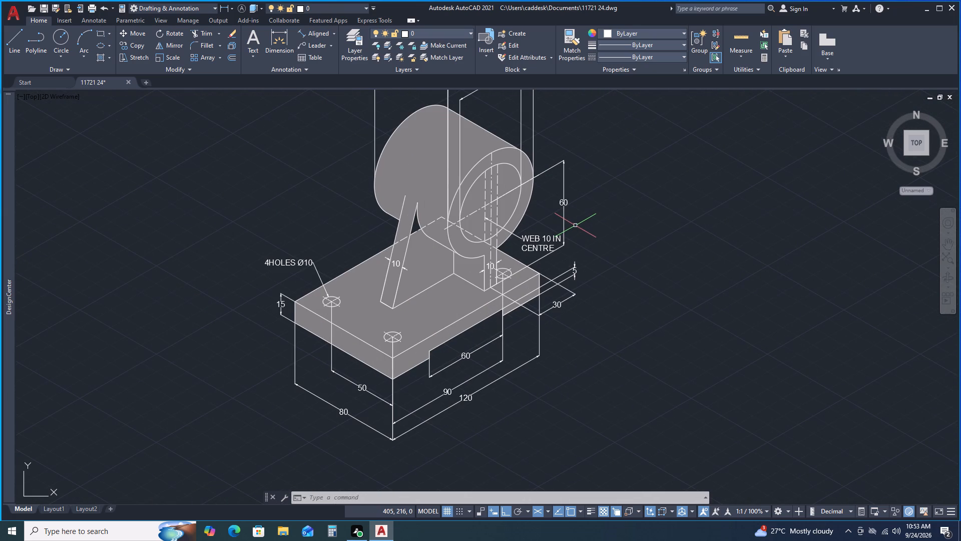
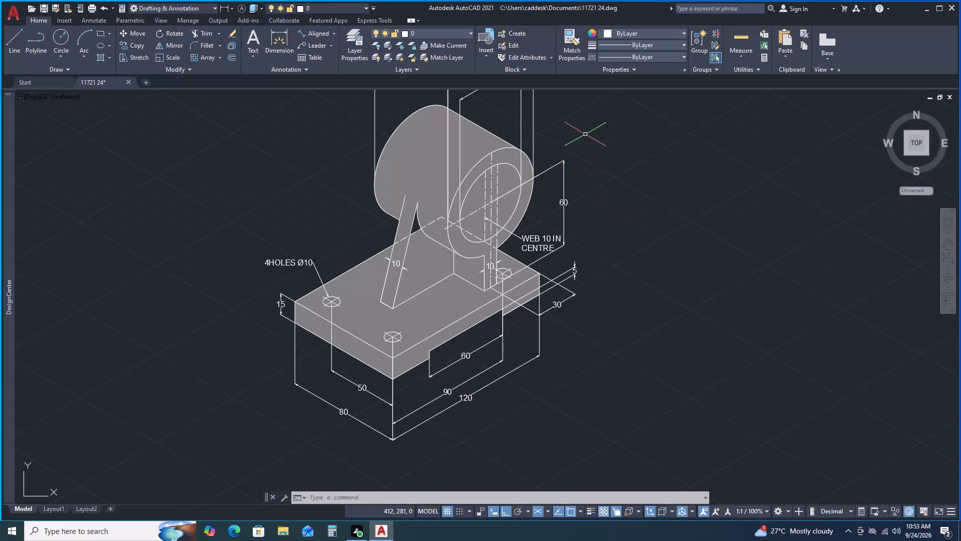
Draw a stepped line outline beside the bracket on the right isoplane, alternating vertical and 30° segments, starting with a downward line about 86 long.
middle_drag(593, 138, 635, 193)
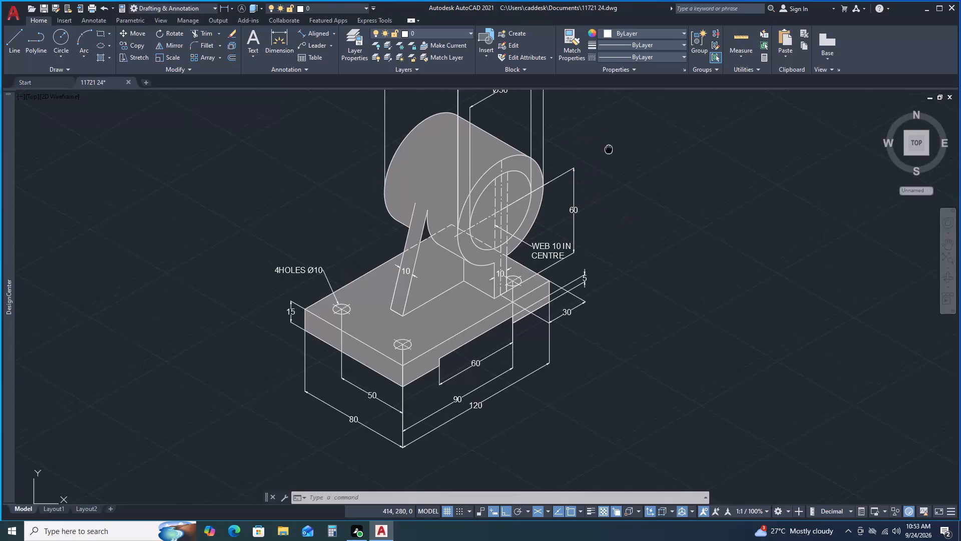
middle_drag(635, 193, 635, 194)
scroll(635, 199, down, 1)
middle_drag(695, 287, 601, 286)
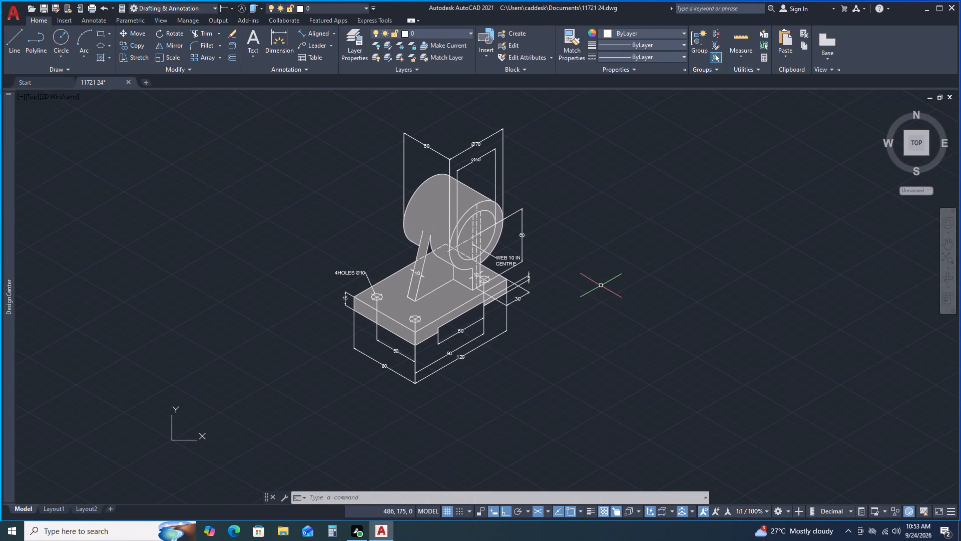
click(19, 40)
click(292, 119)
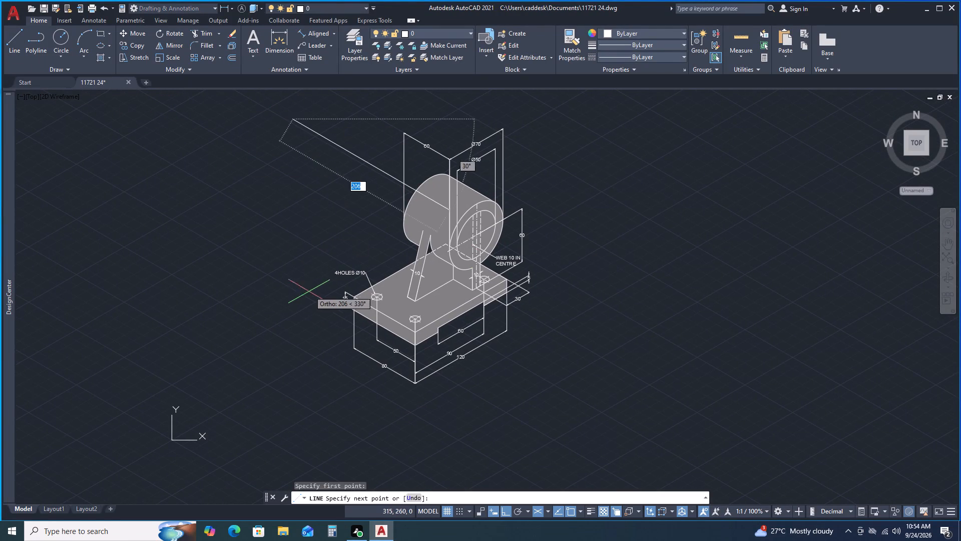
key(F5)
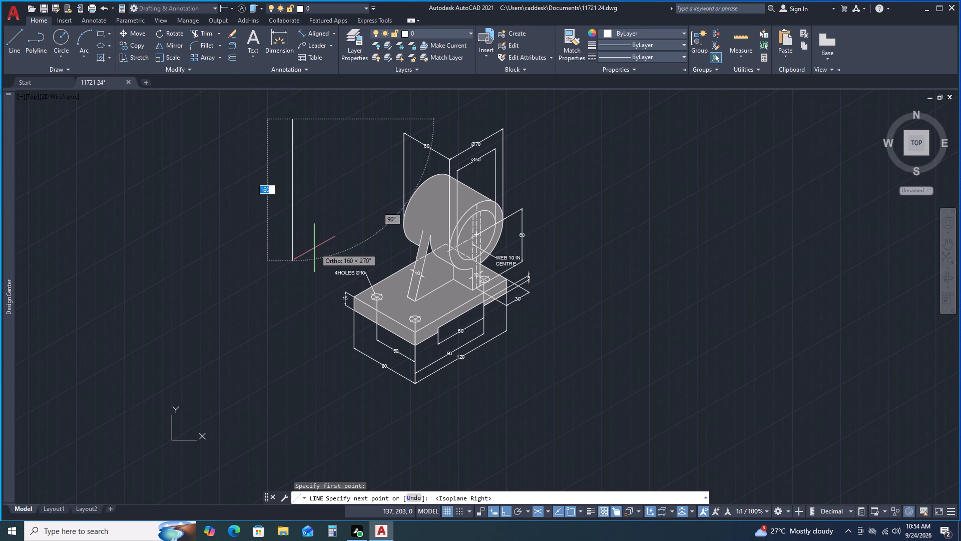
click(286, 199)
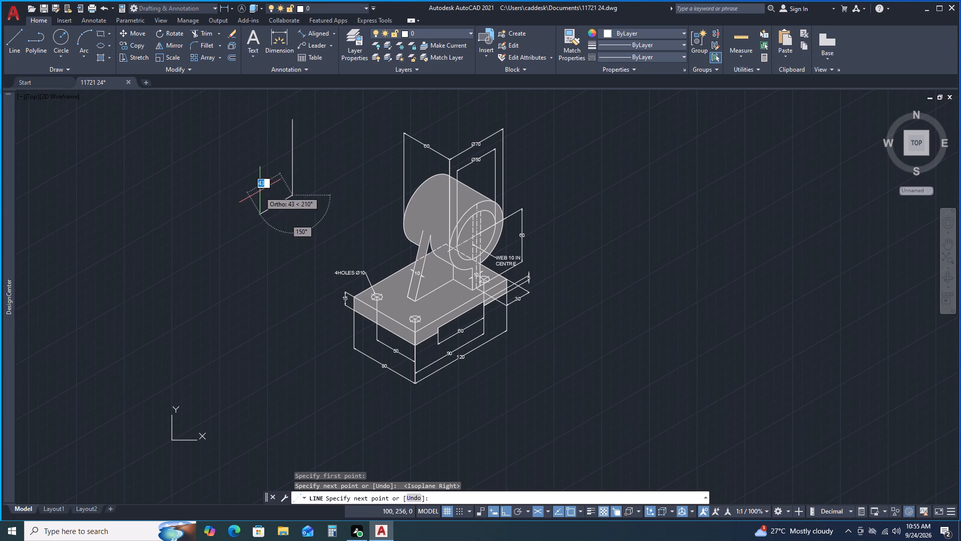
click(251, 249)
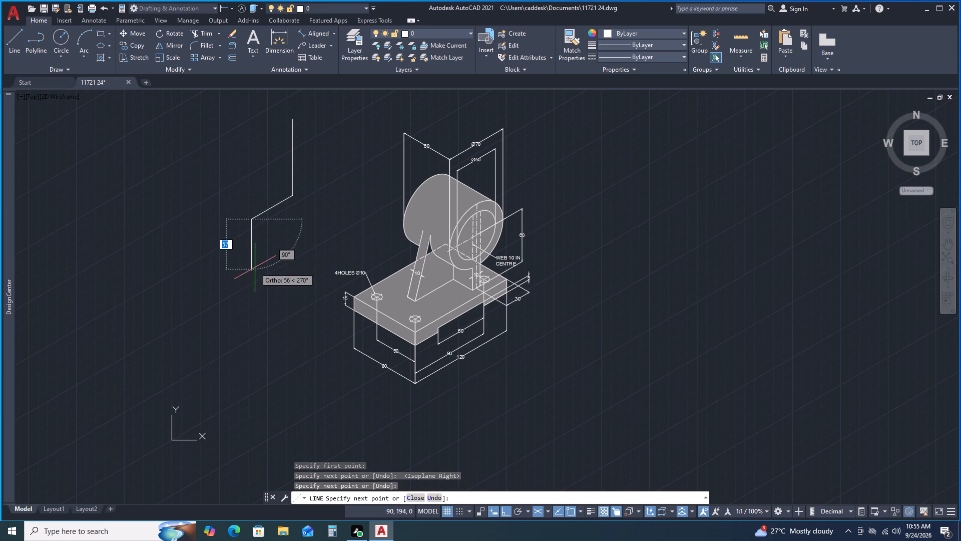
click(255, 273)
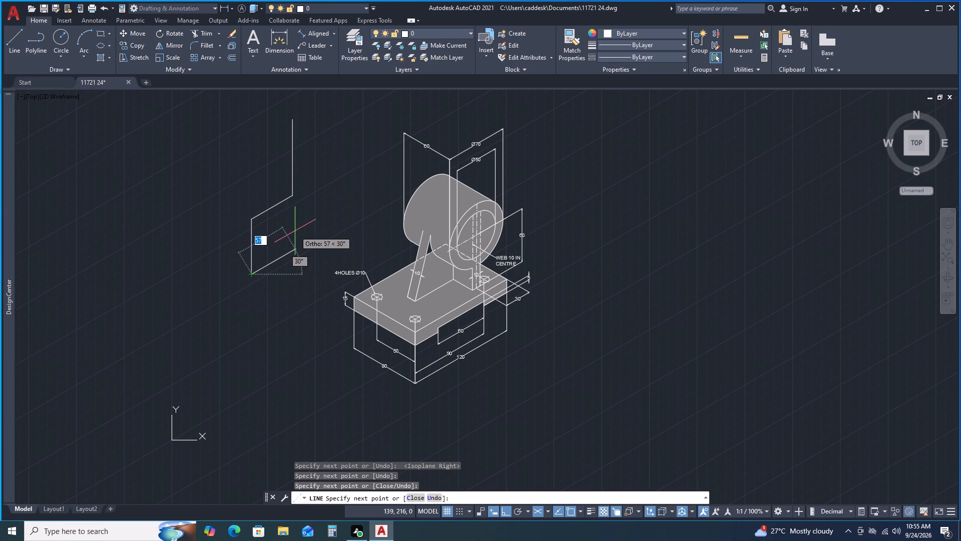
click(266, 257)
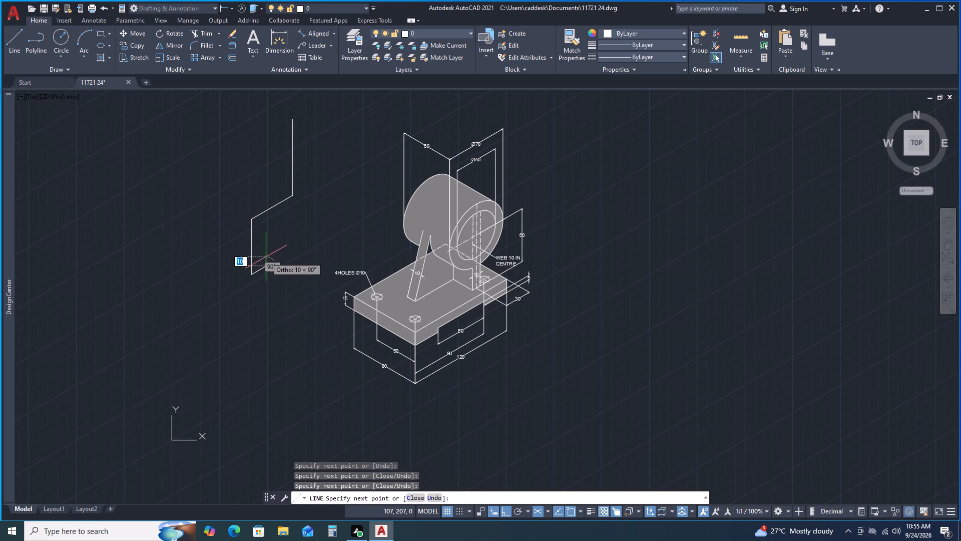
click(263, 231)
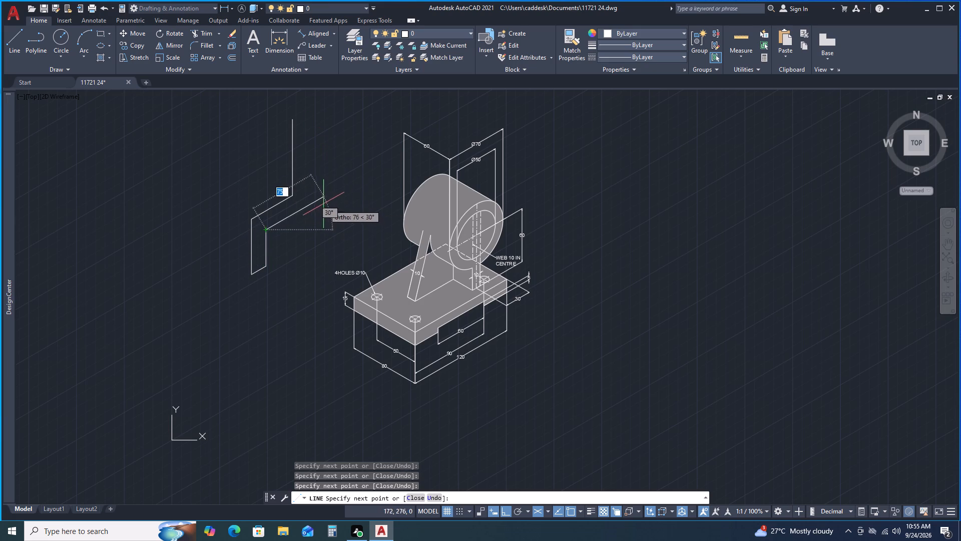
click(315, 202)
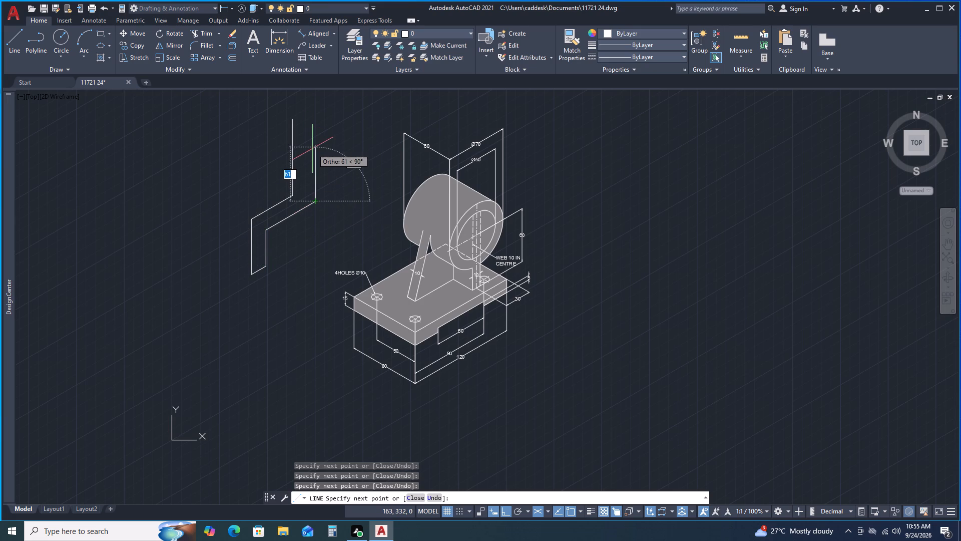
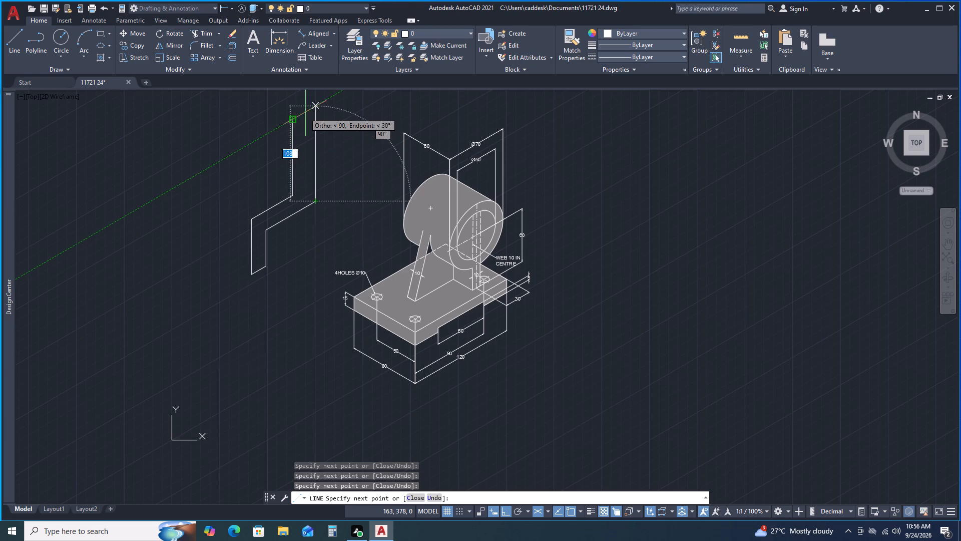
Finish the stepped outline with a vertical edge, 30° top edges through the inner vertical's upper end, and a closing vertical about 86 long.
click(314, 105)
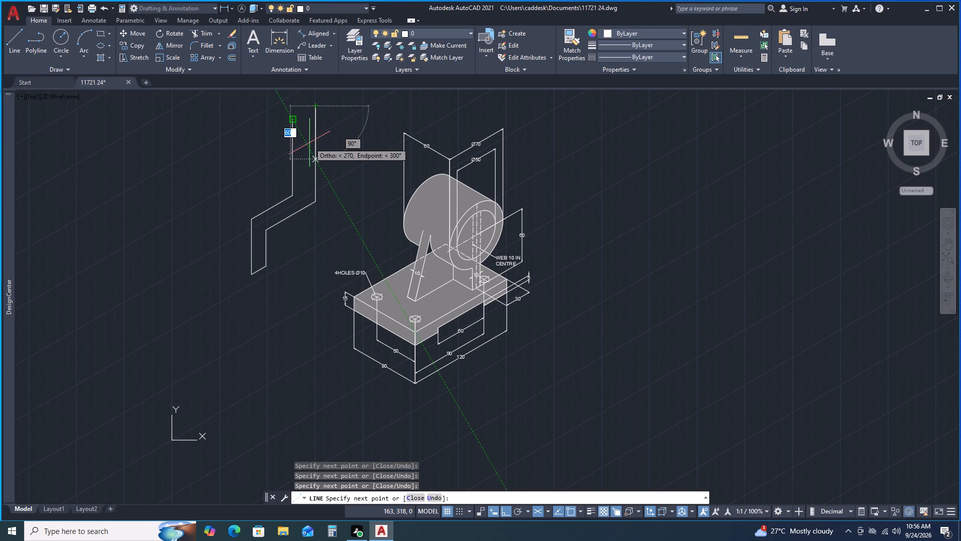
click(291, 117)
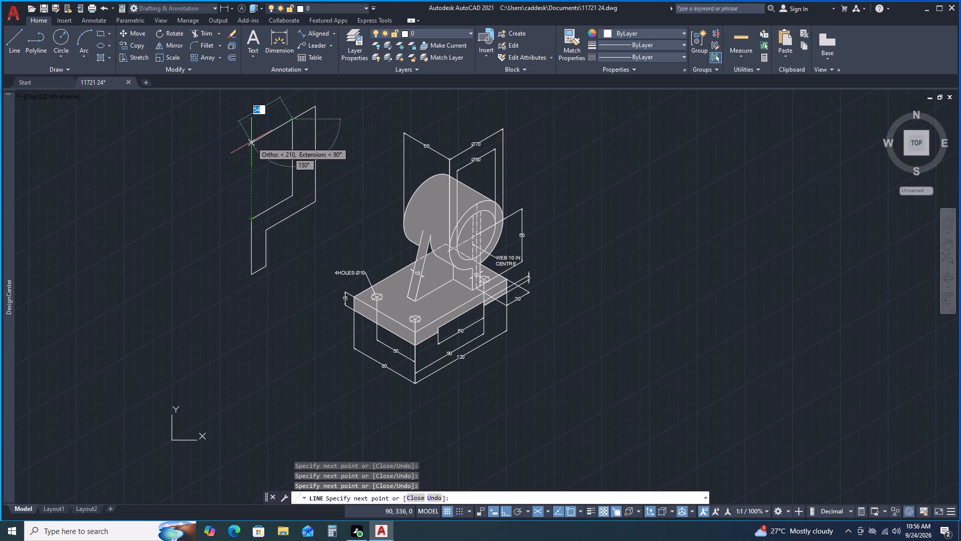
click(251, 142)
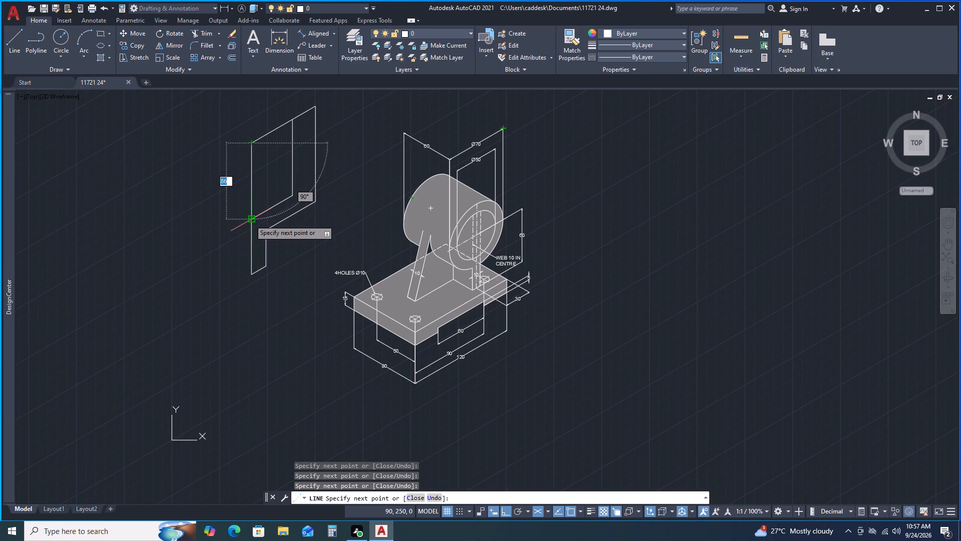
click(250, 220)
middle_drag(316, 269, 292, 347)
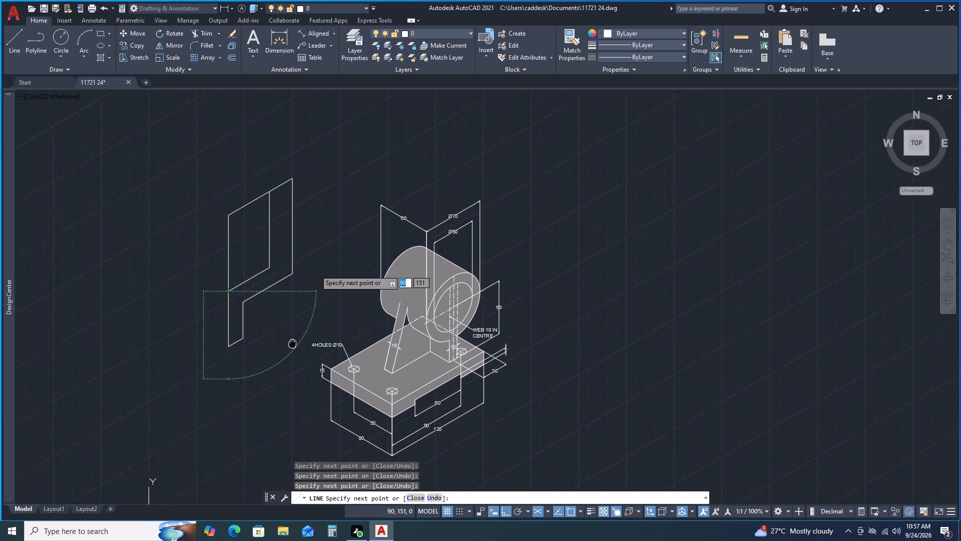
middle_drag(292, 347, 292, 360)
key(space)
Start a 30° line from the outline's inner left corner, running toward the upper end of the bracket's 60 dimension.
middle_drag(253, 269, 372, 288)
scroll(380, 289, up, 2)
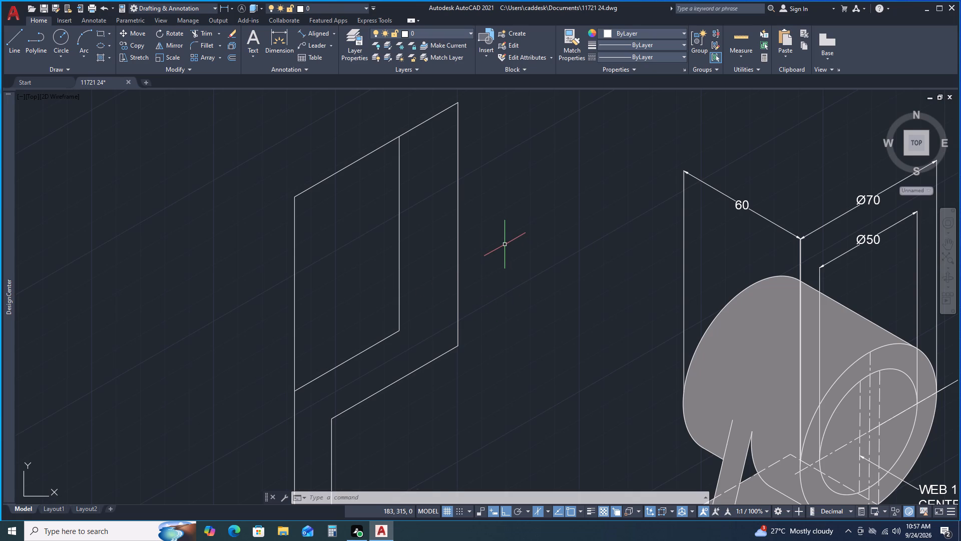
scroll(518, 291, down, 1)
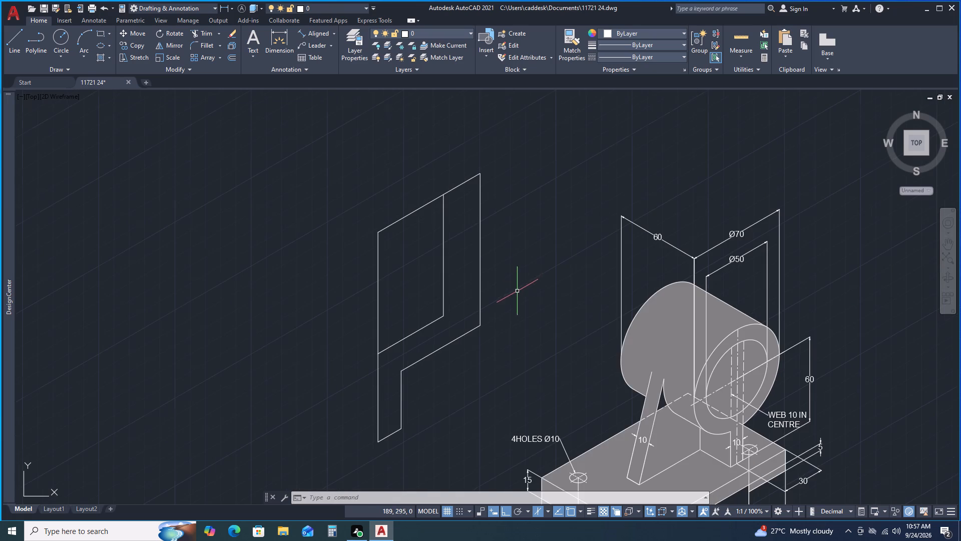
middle_drag(518, 305, 506, 286)
middle_drag(493, 263, 488, 255)
middle_click(488, 255)
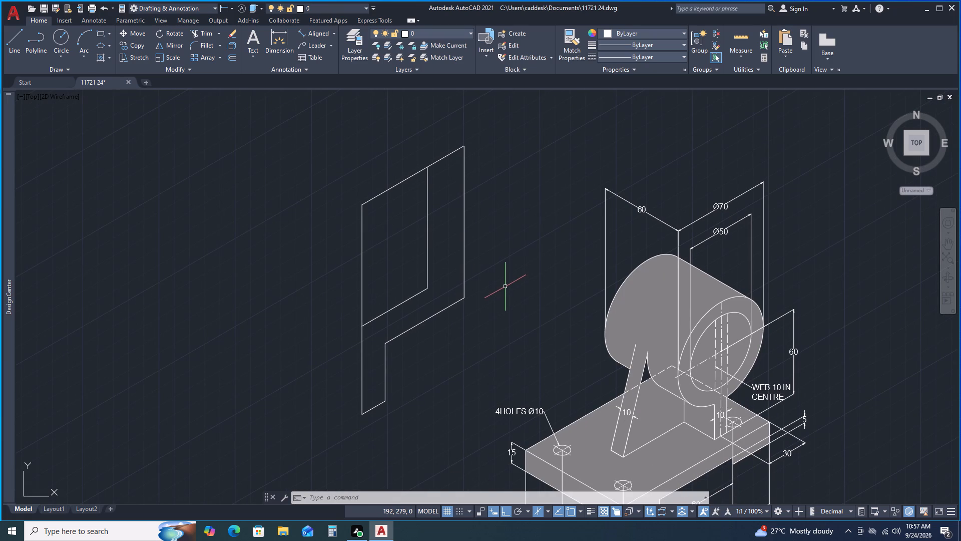
scroll(505, 287, down, 1)
scroll(496, 282, up, 2)
key(space)
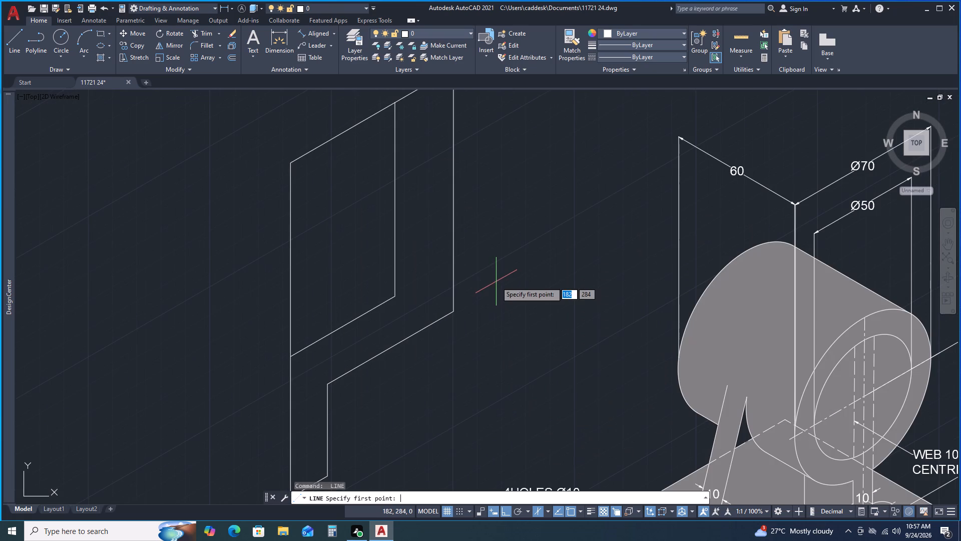
click(291, 354)
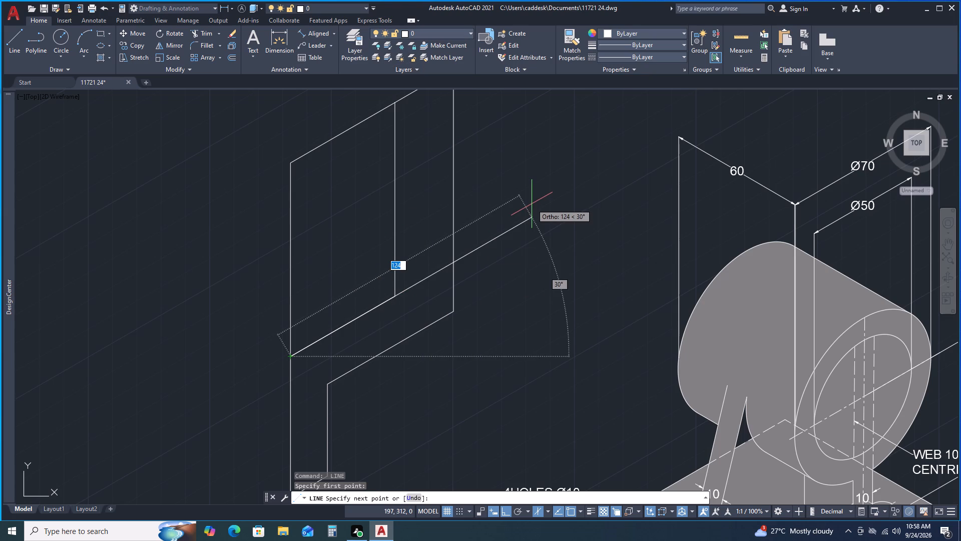
middle_drag(608, 249, 430, 251)
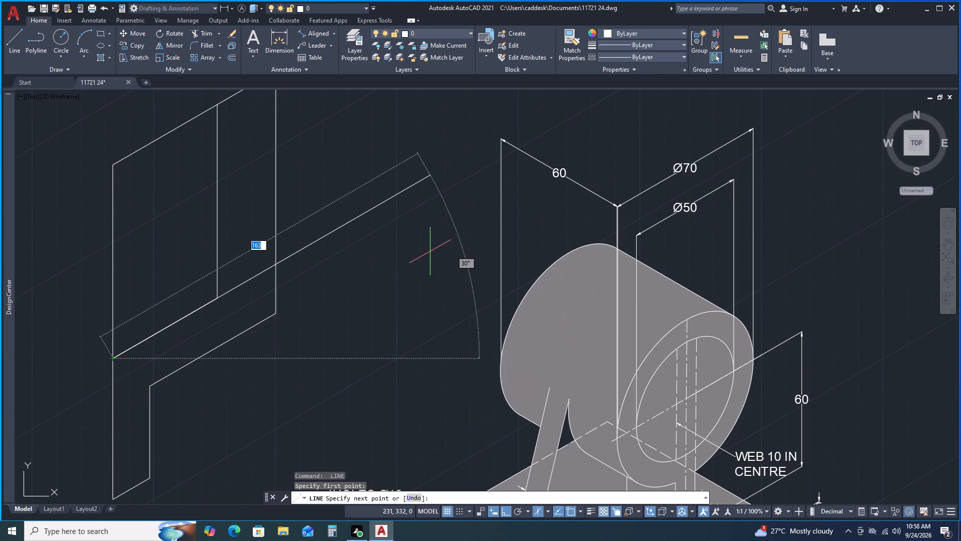
scroll(430, 251, down, 1)
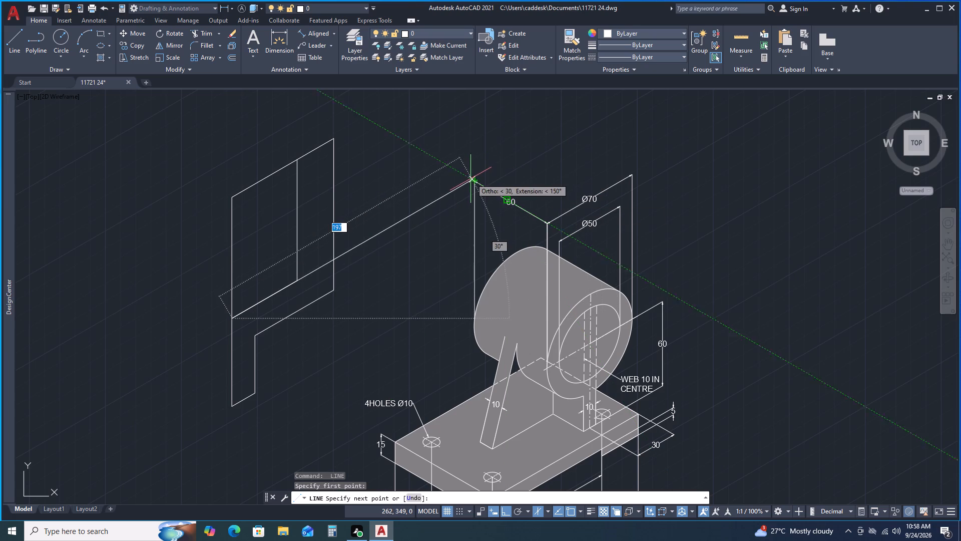
scroll(473, 182, up, 3)
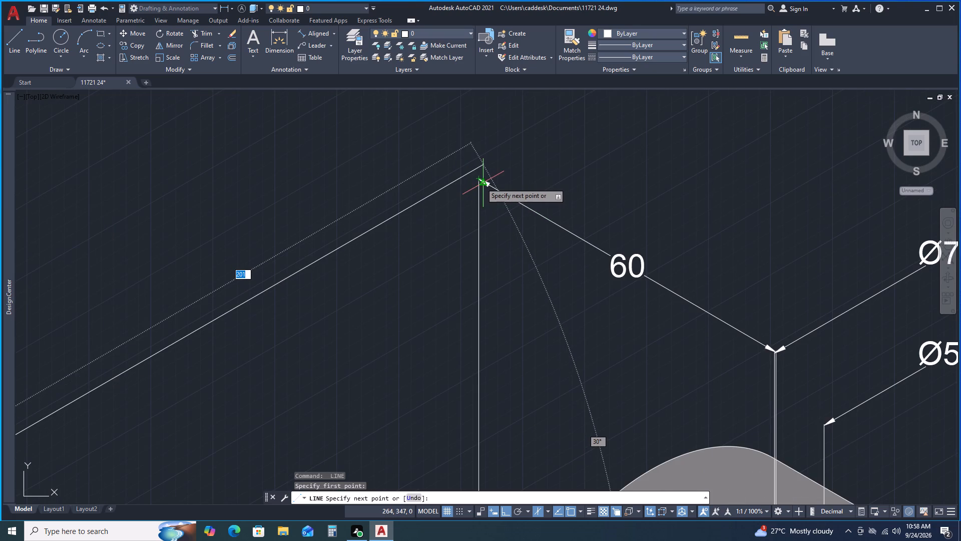
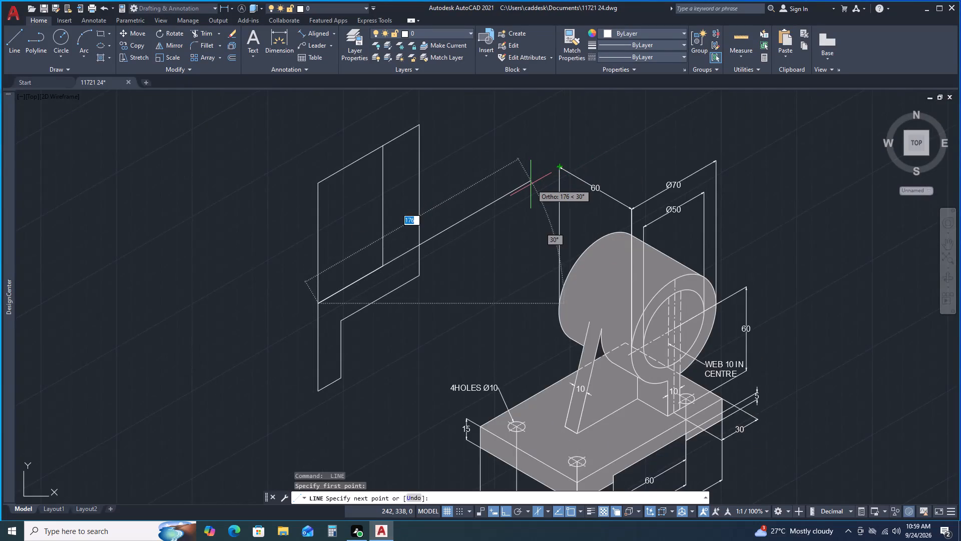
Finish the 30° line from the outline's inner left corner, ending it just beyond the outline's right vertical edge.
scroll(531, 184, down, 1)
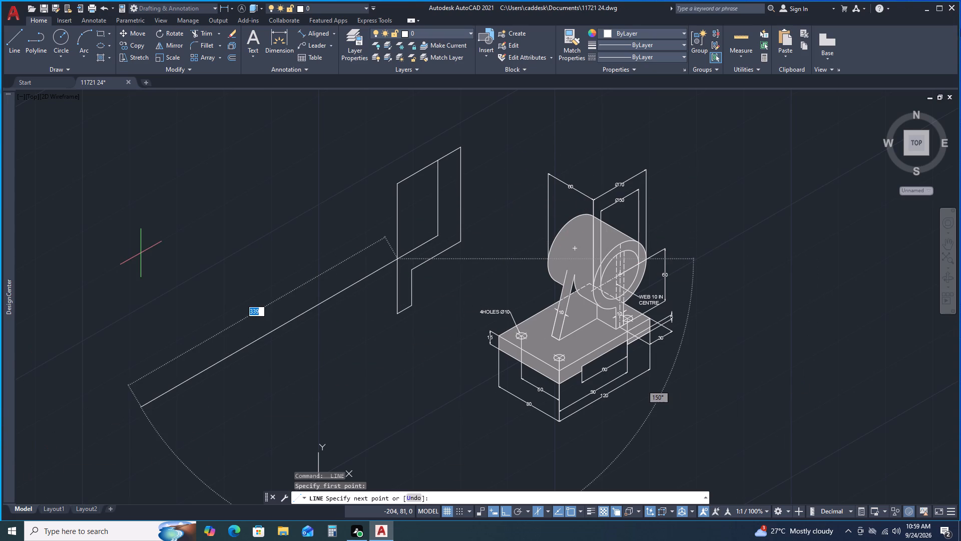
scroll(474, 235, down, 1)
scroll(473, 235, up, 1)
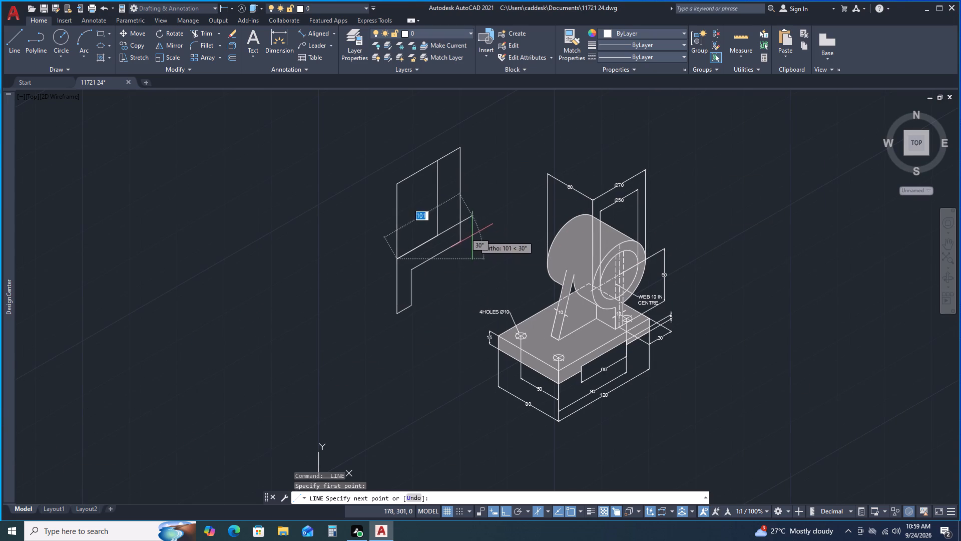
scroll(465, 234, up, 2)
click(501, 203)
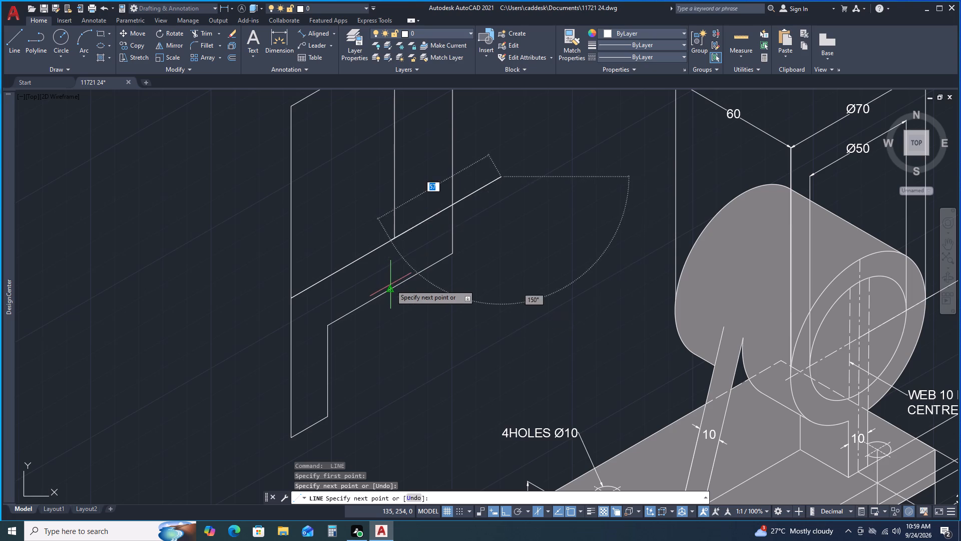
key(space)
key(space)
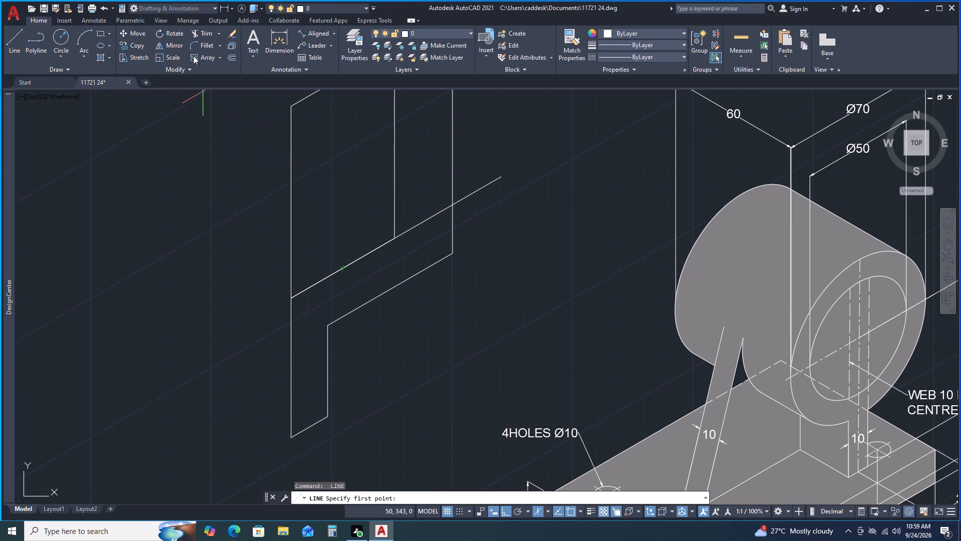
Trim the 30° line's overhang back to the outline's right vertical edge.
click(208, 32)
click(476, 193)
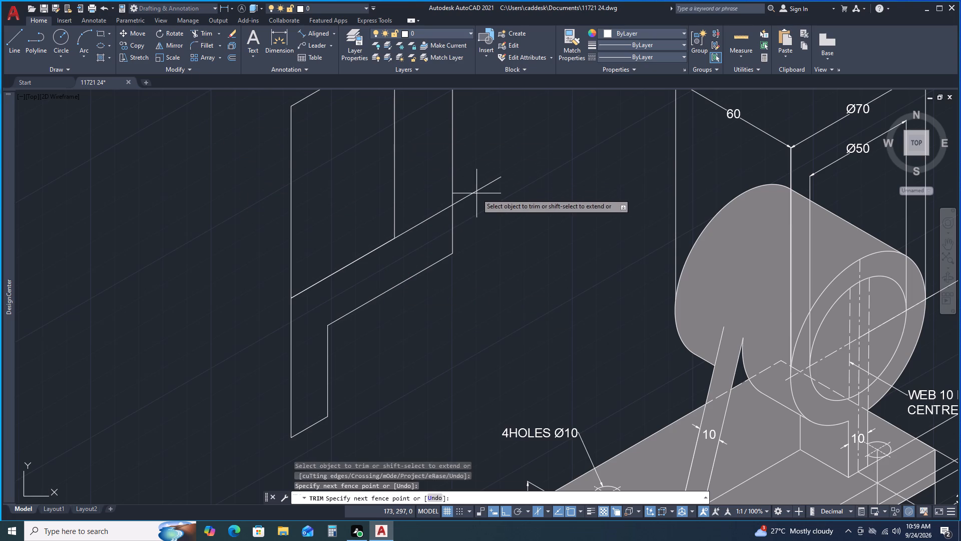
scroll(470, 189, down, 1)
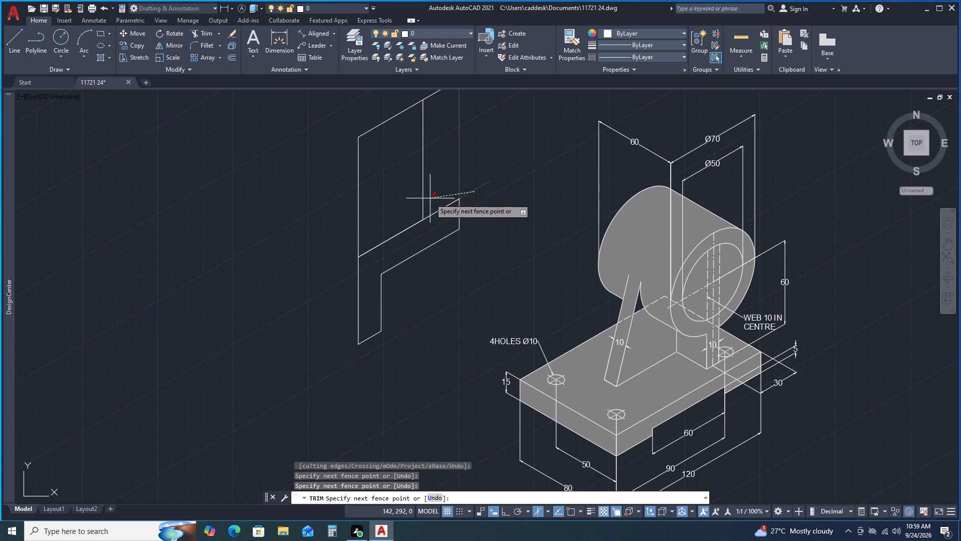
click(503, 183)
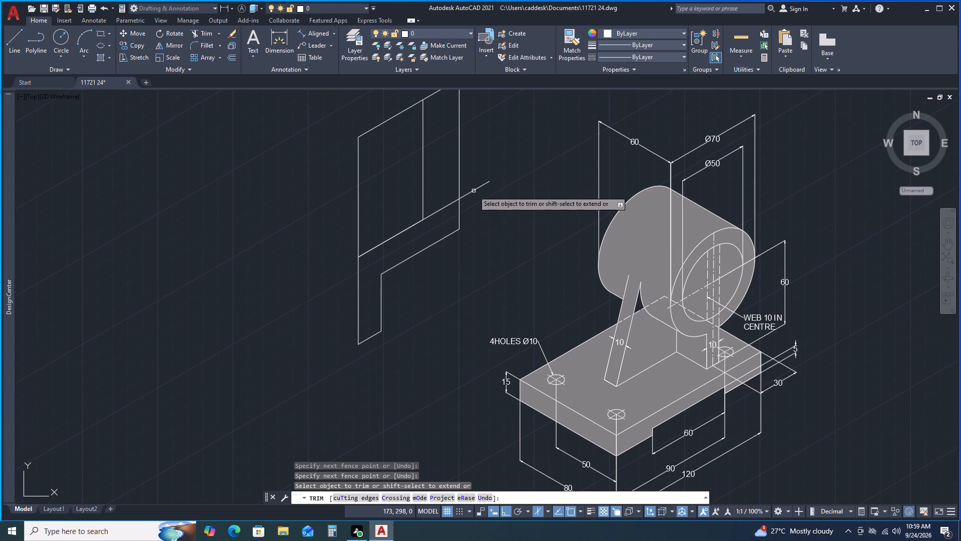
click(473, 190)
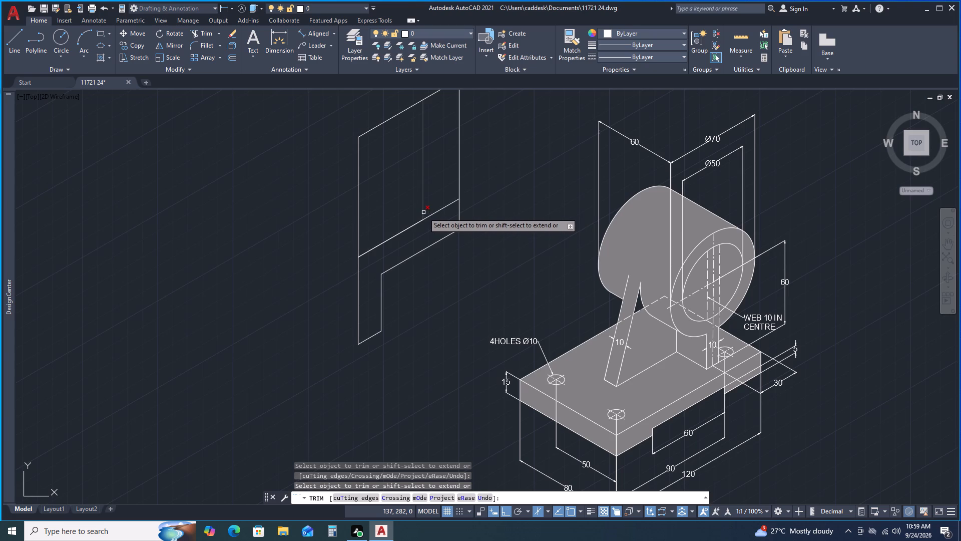
Remove the inner vertical and every remaining line of the stepped outline beside the bracket with Trim.
click(423, 212)
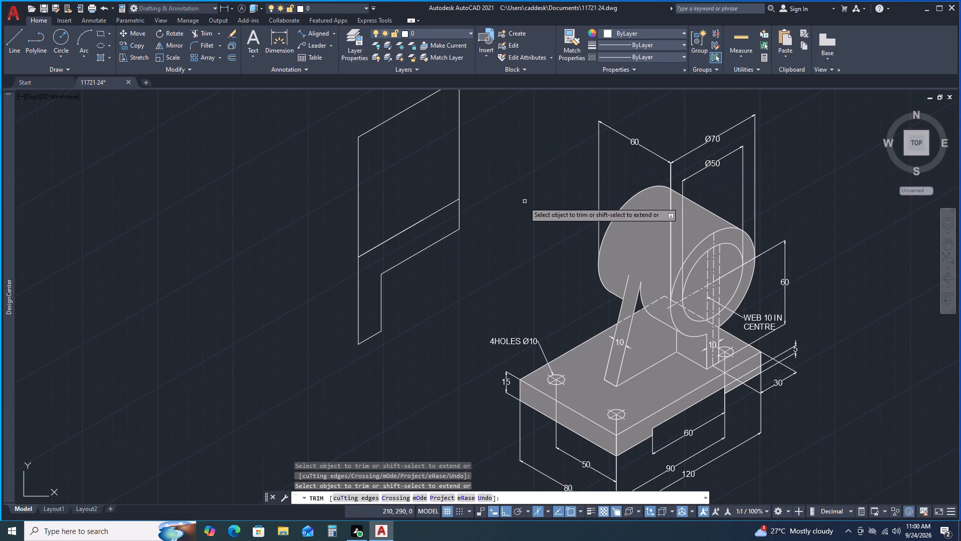
scroll(522, 212, down, 1)
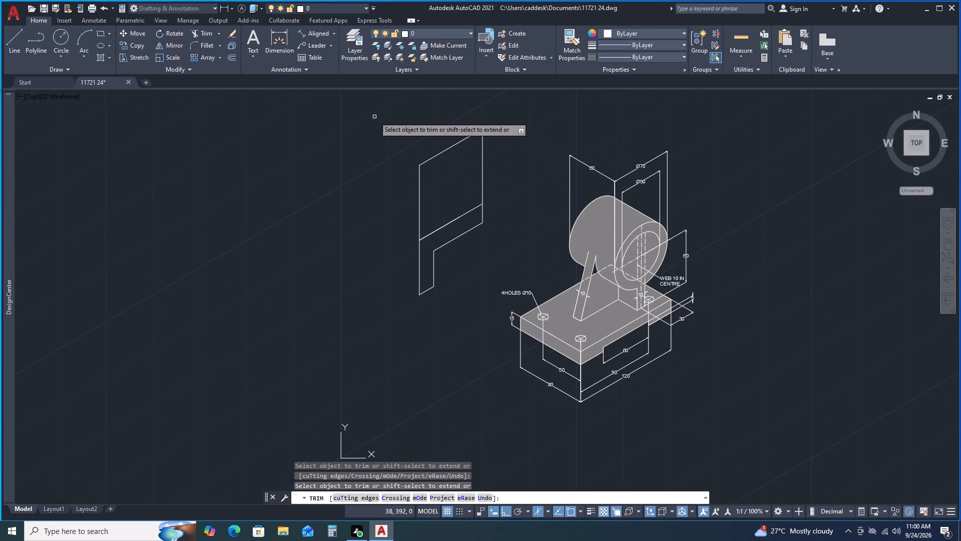
click(421, 217)
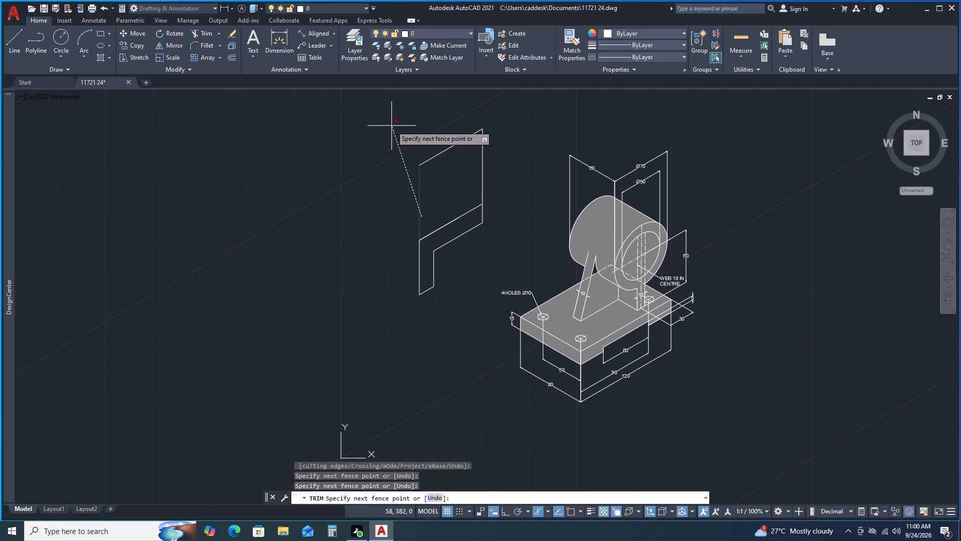
click(391, 126)
click(455, 110)
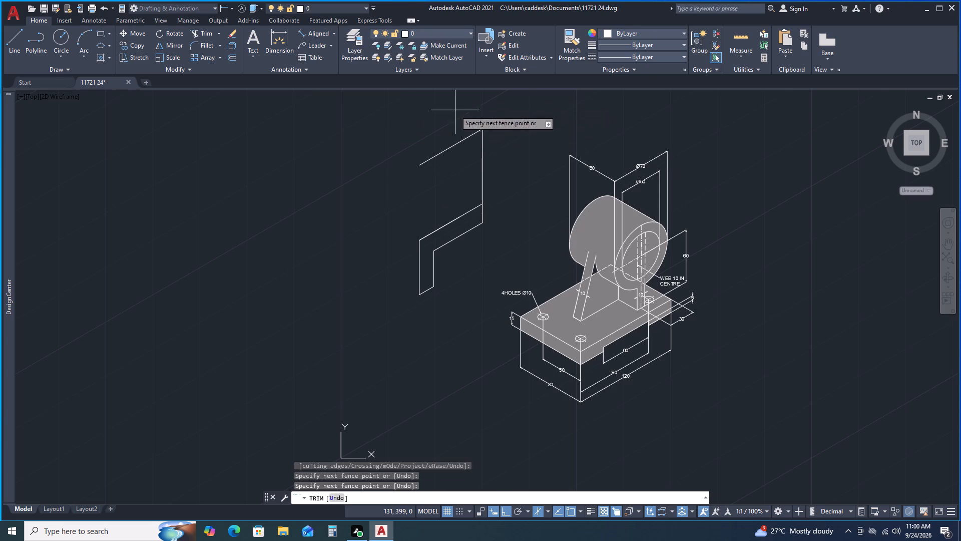
click(502, 161)
click(451, 217)
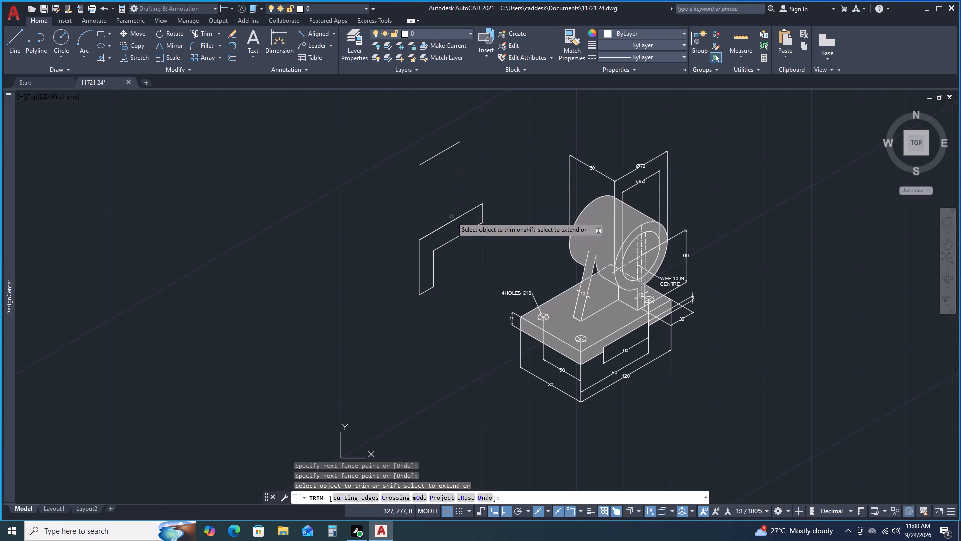
click(437, 141)
click(436, 177)
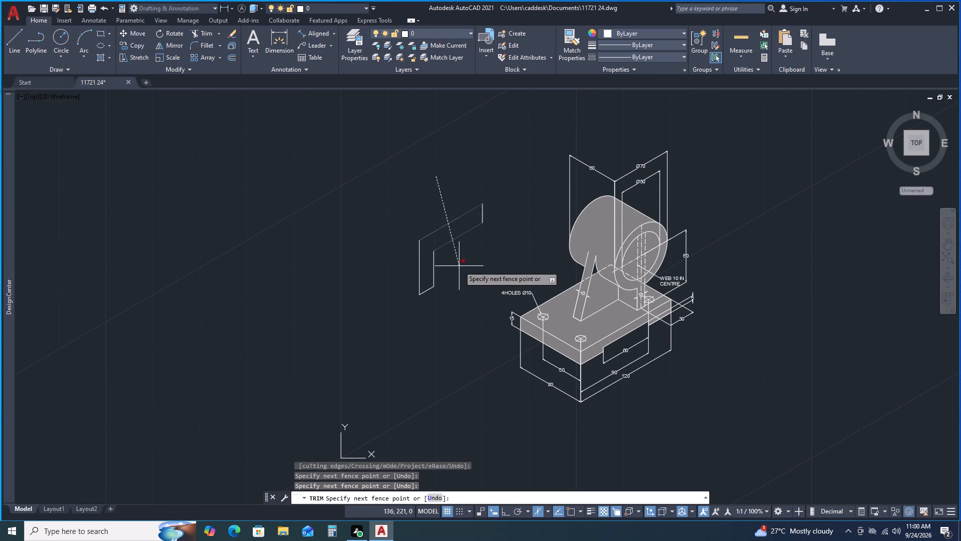
click(459, 266)
click(451, 248)
click(407, 251)
click(412, 261)
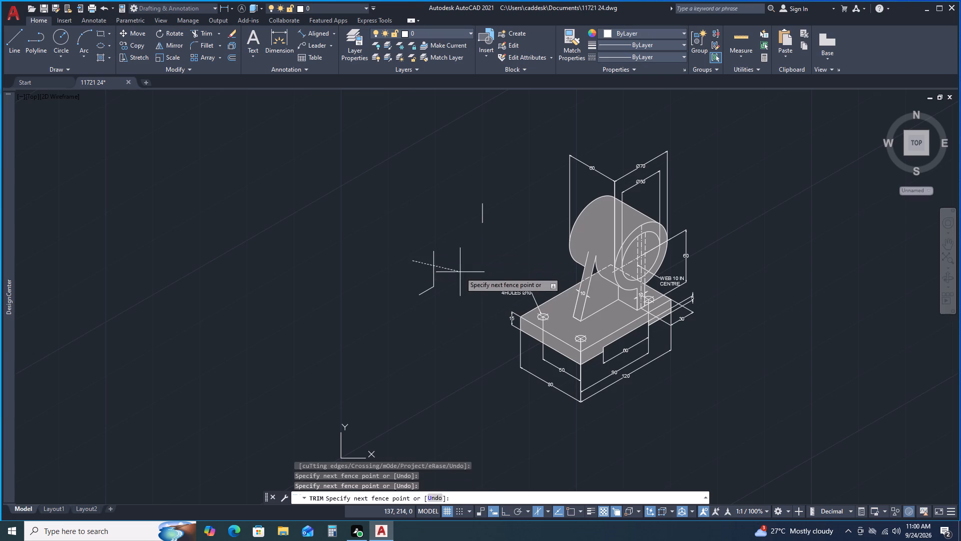
click(466, 274)
click(435, 299)
click(428, 273)
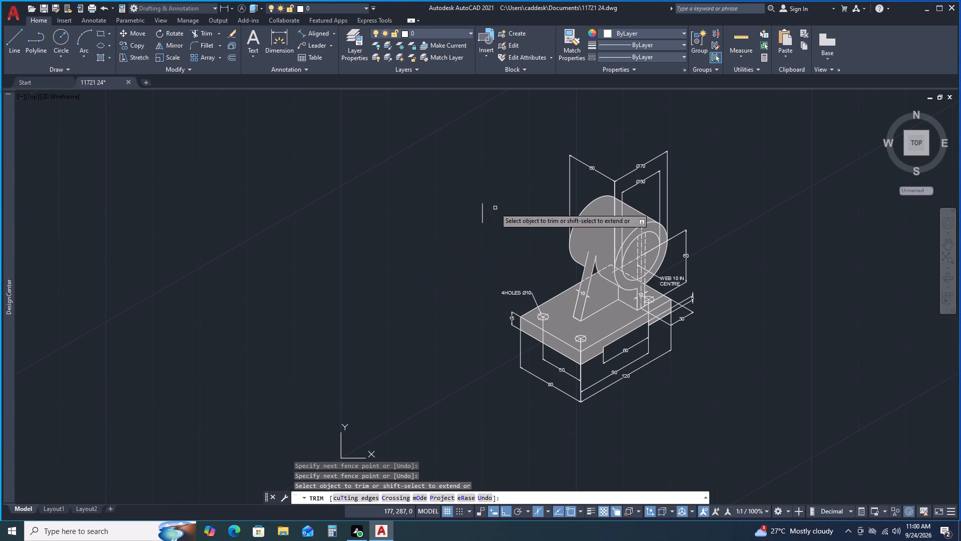
click(499, 208)
click(479, 208)
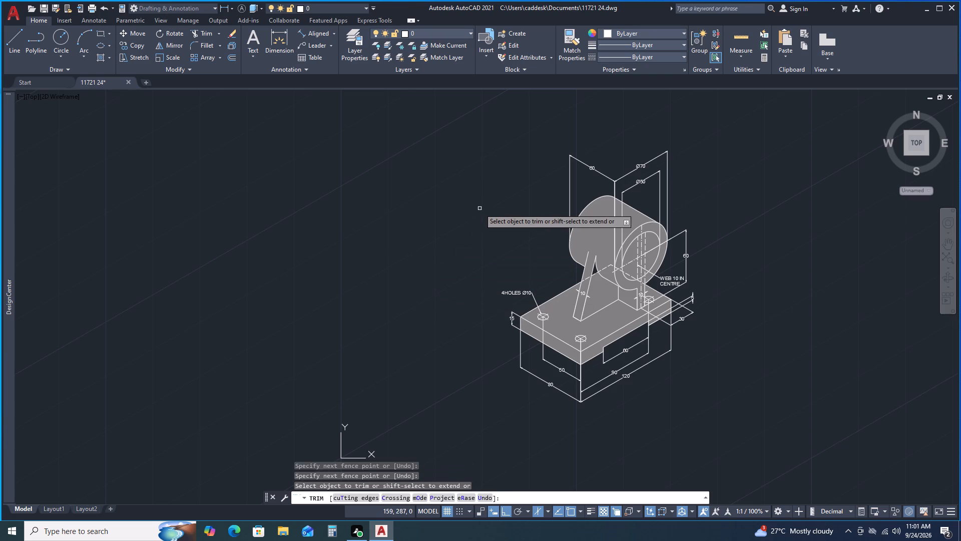
key(space)
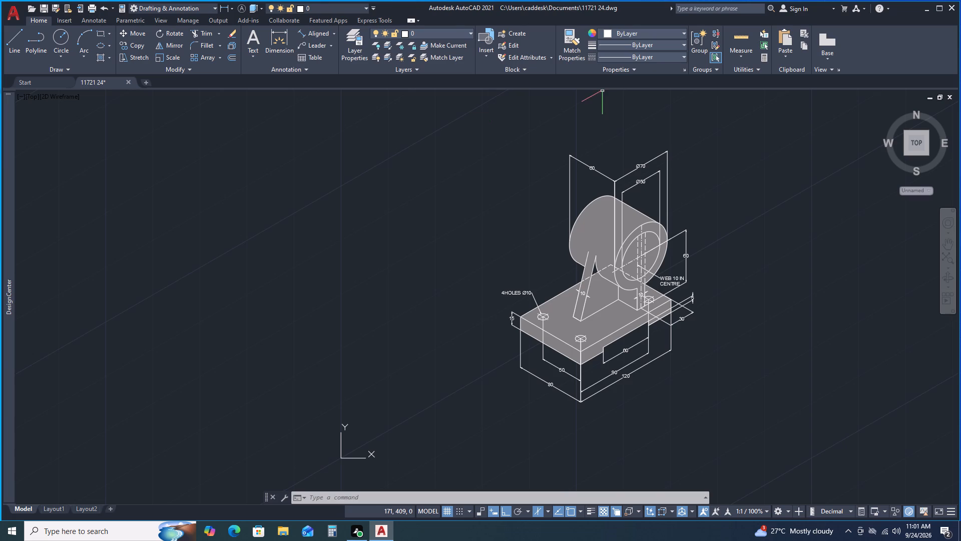
Set up a centred plot with AutoCAD PDF (High Quality Print).pc3, using a Window plot area around the dimensioned bracket.
middle_drag(770, 217, 713, 217)
middle_drag(702, 216, 688, 214)
middle_drag(675, 213, 660, 211)
middle_drag(653, 209, 646, 208)
middle_click(616, 201)
scroll(610, 194, up, 1)
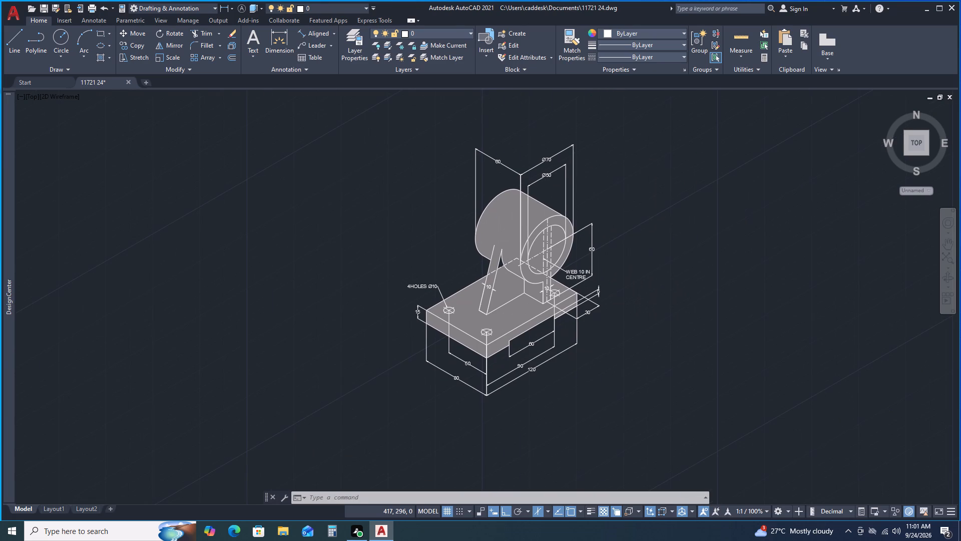
middle_drag(610, 194, 606, 177)
middle_drag(599, 162, 594, 142)
middle_drag(589, 121, 585, 106)
scroll(548, 173, down, 1)
scroll(548, 173, up, 1)
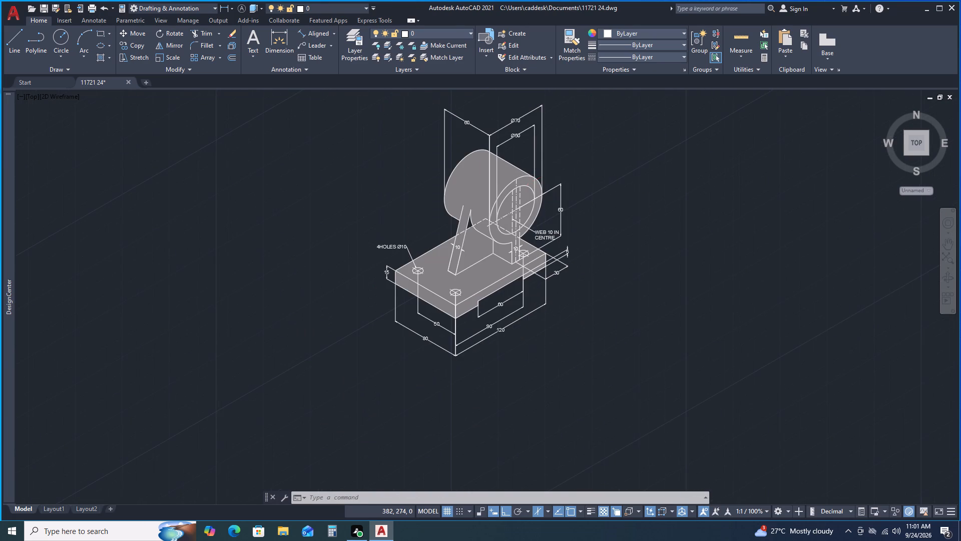
key(ctrl+p)
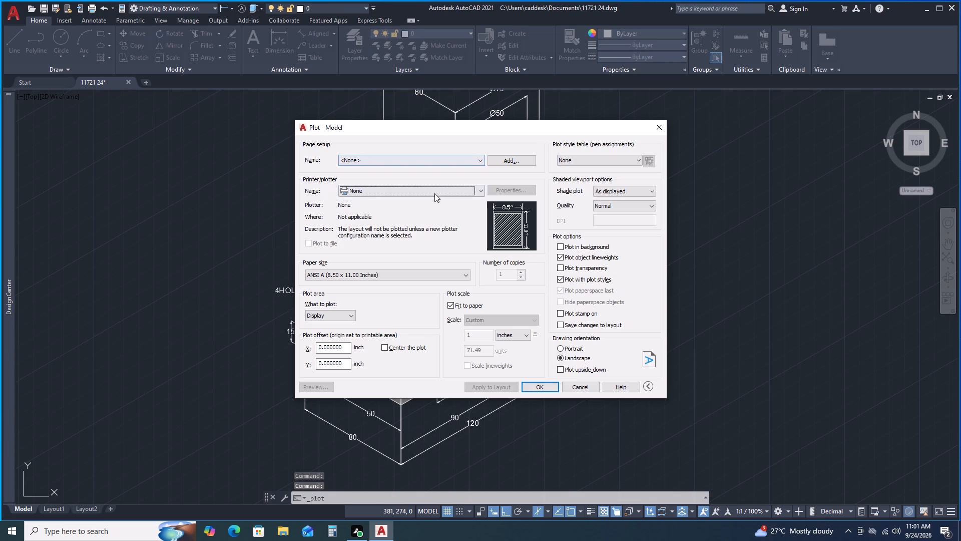
click(434, 193)
click(397, 255)
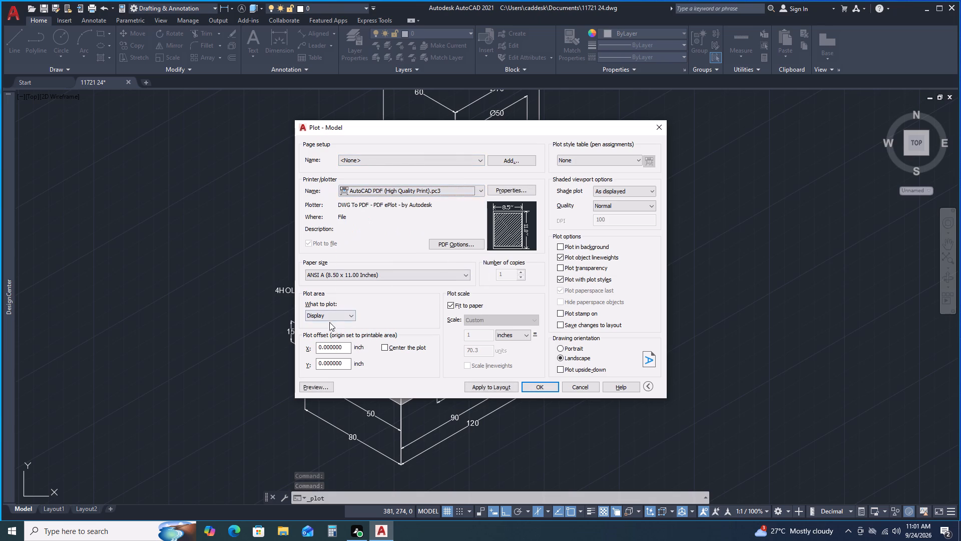
click(330, 319)
click(328, 345)
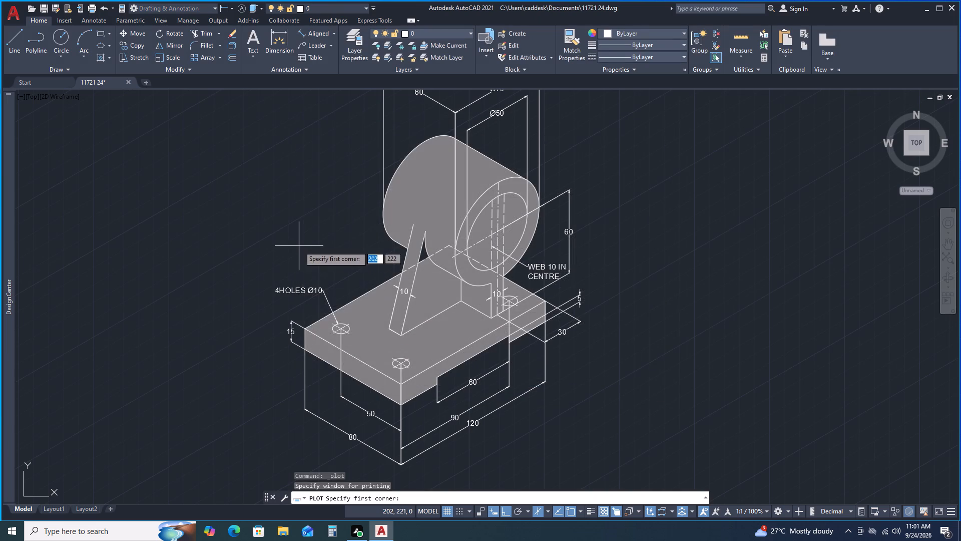
scroll(299, 246, down, 2)
click(262, 166)
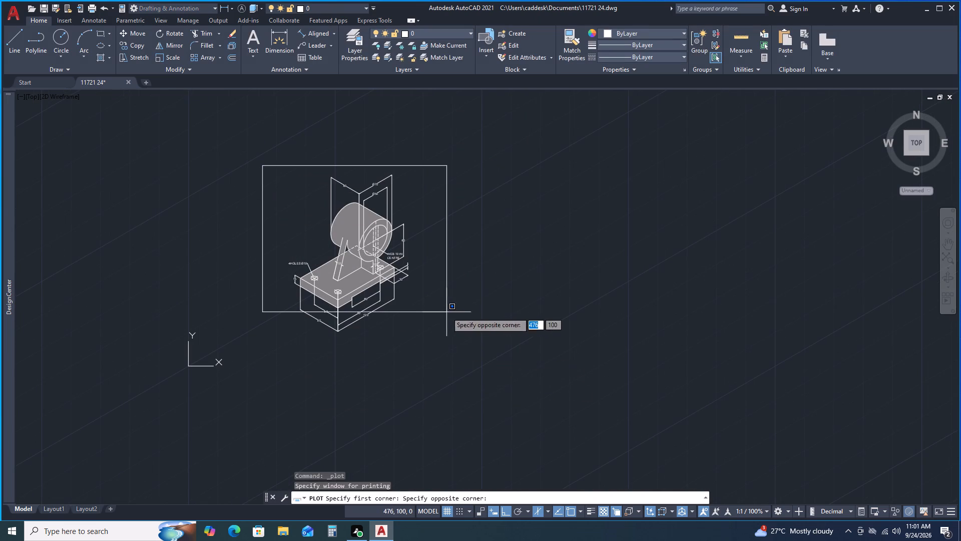
click(437, 347)
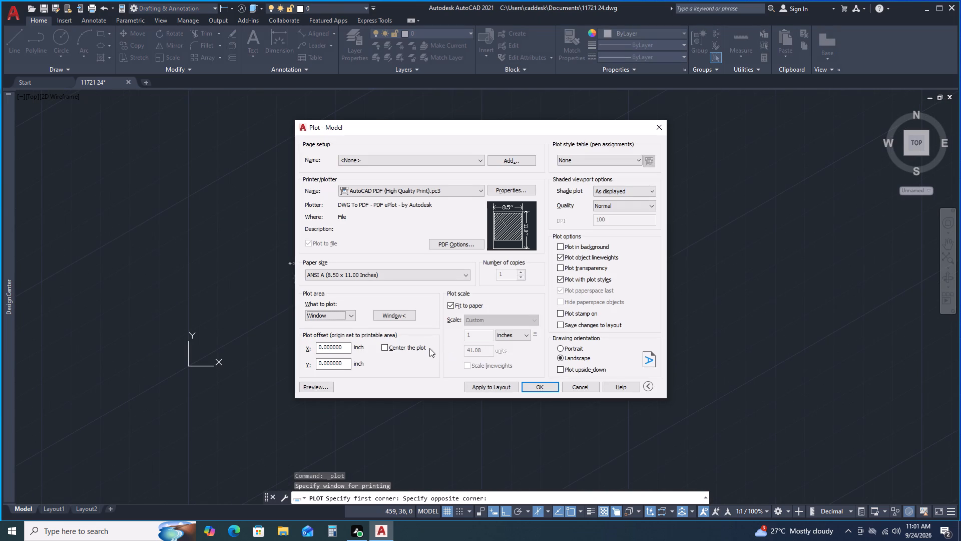
click(421, 348)
Preview the plot and save it as a PDF in the Documents folder.
click(316, 388)
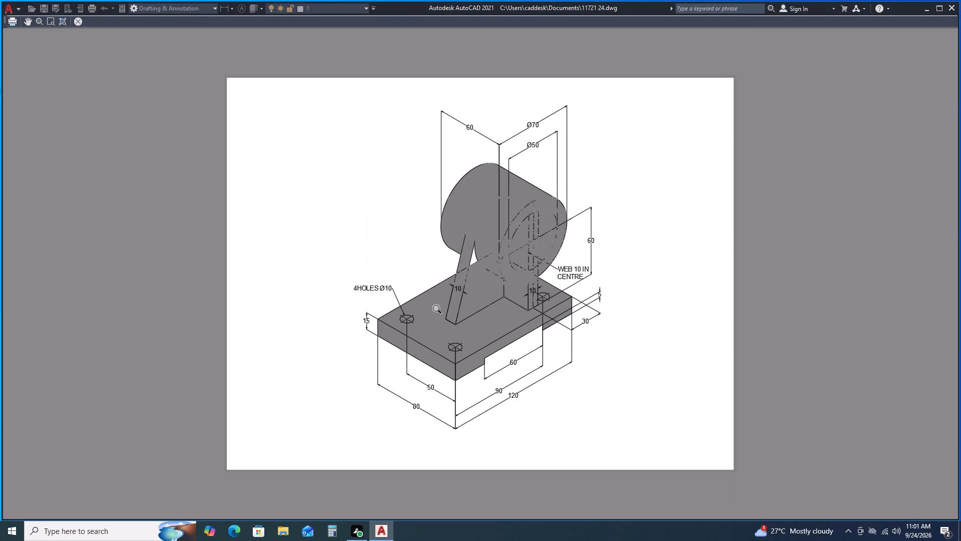
click(79, 19)
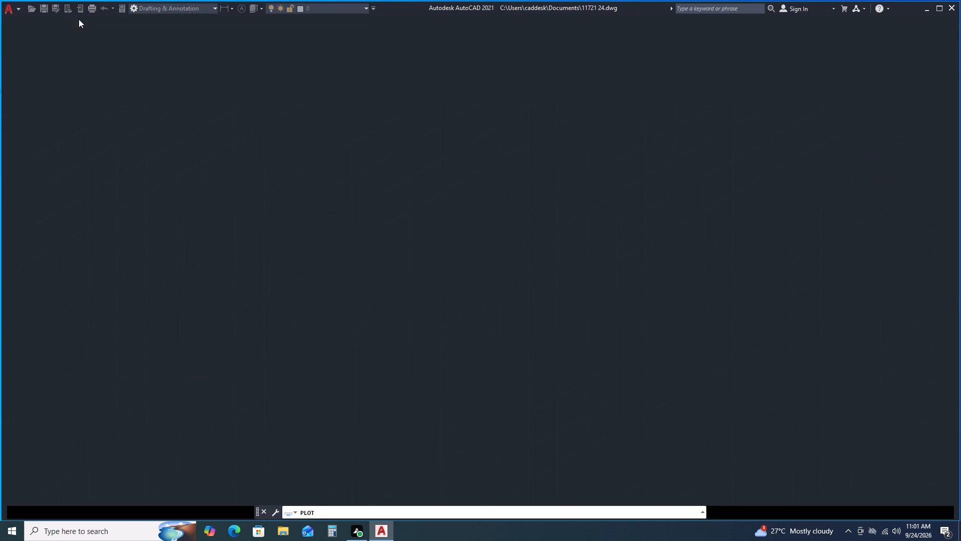
click(530, 386)
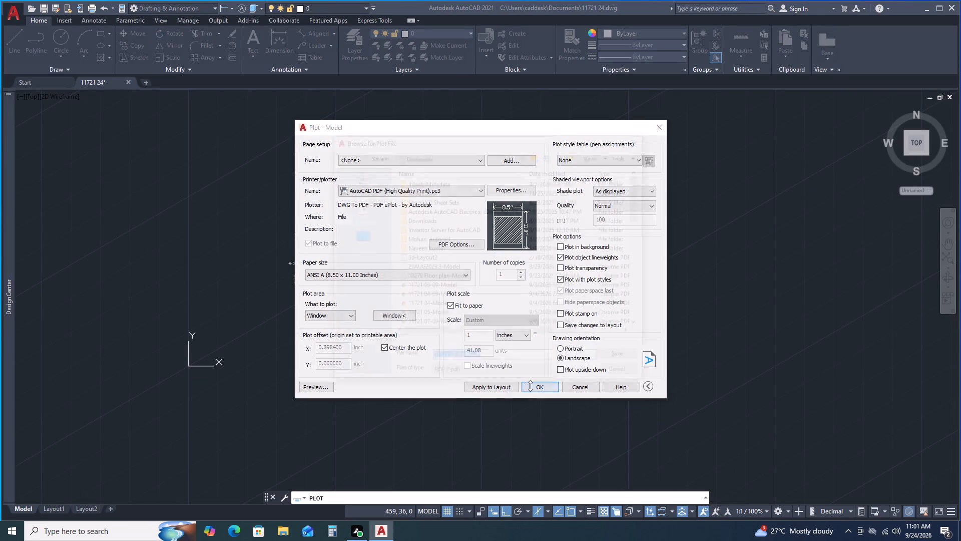
click(609, 357)
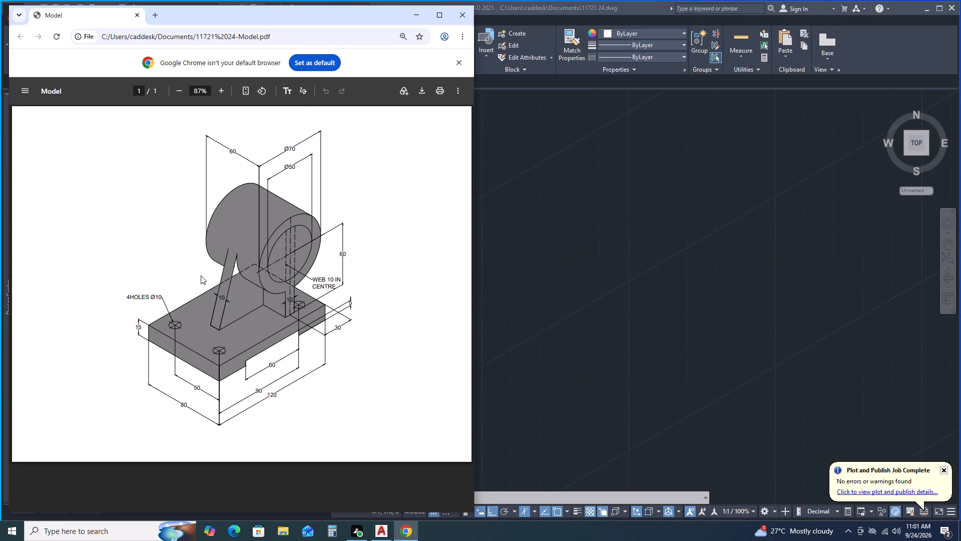
Examine the bracket's linework, shading and dimensions in the plotted PDF up close, and close the browser window.
scroll(203, 267, up, 2)
ctrl+scroll(285, 214, up, 2)
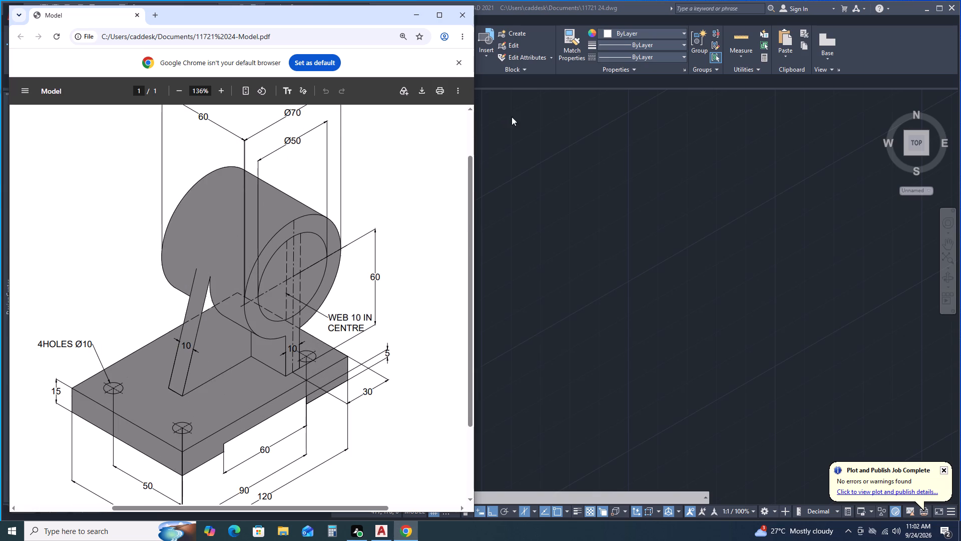
click(459, 58)
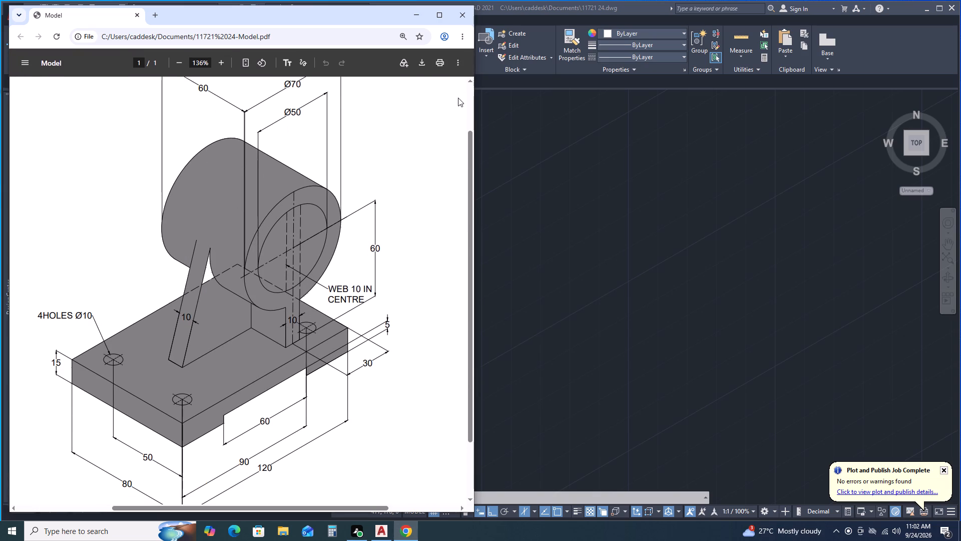
scroll(458, 98, up, 3)
scroll(458, 85, down, 1)
scroll(458, 85, up, 1)
click(460, 20)
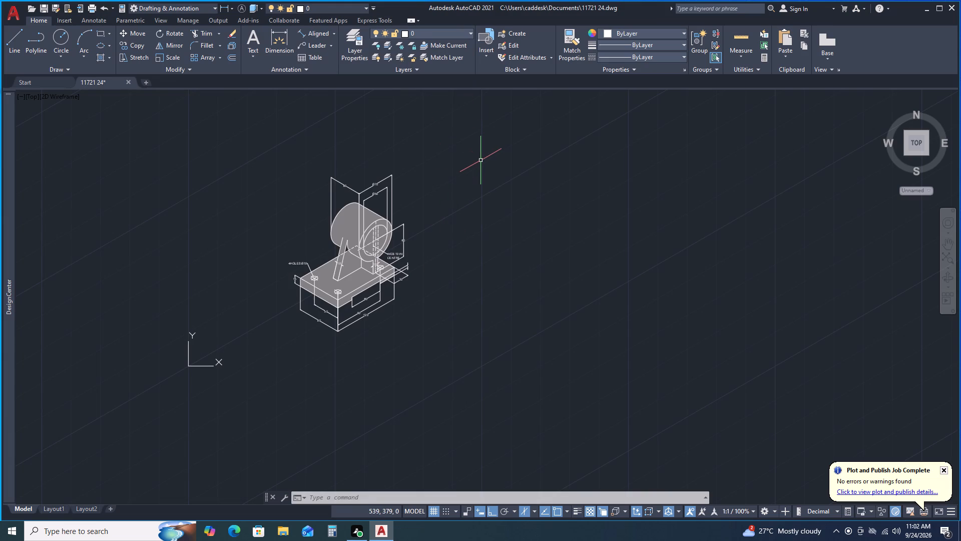
Query the drawing's log file location with LOGFILENAME.
text(LOG)
click(530, 184)
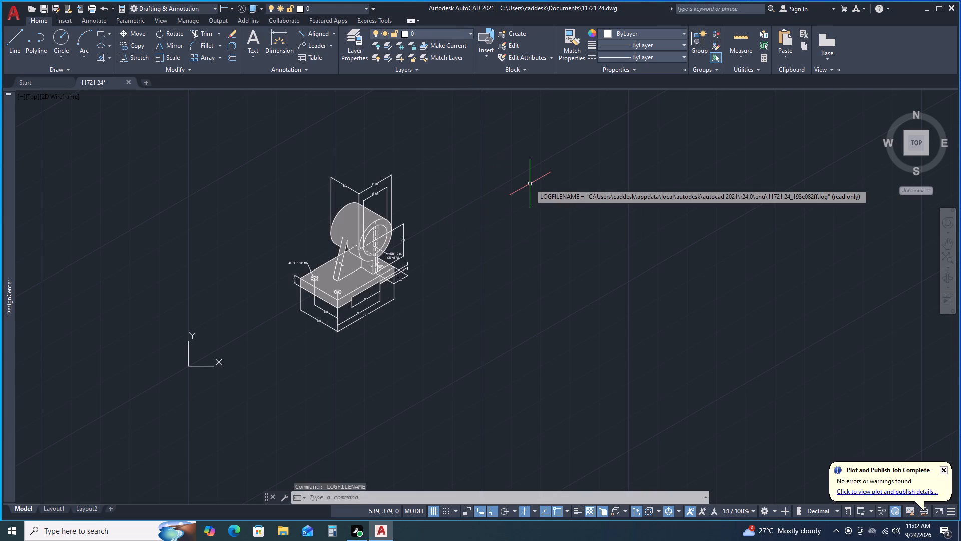